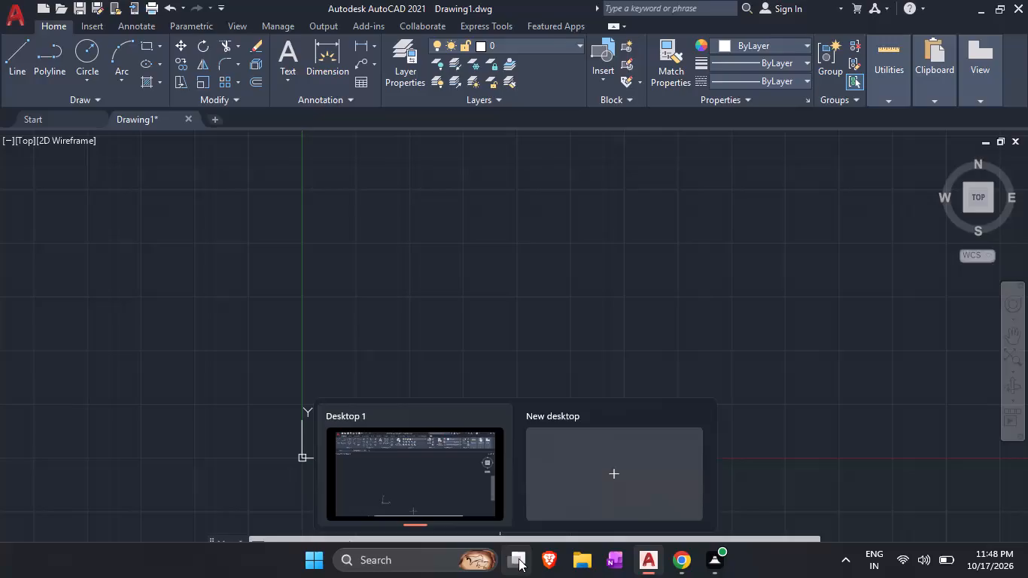
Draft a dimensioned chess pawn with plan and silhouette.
Configure the drawing units with a length precision of 0.0 and an insertion scale in millimeters.
middle_drag(474, 249, 351, 285)
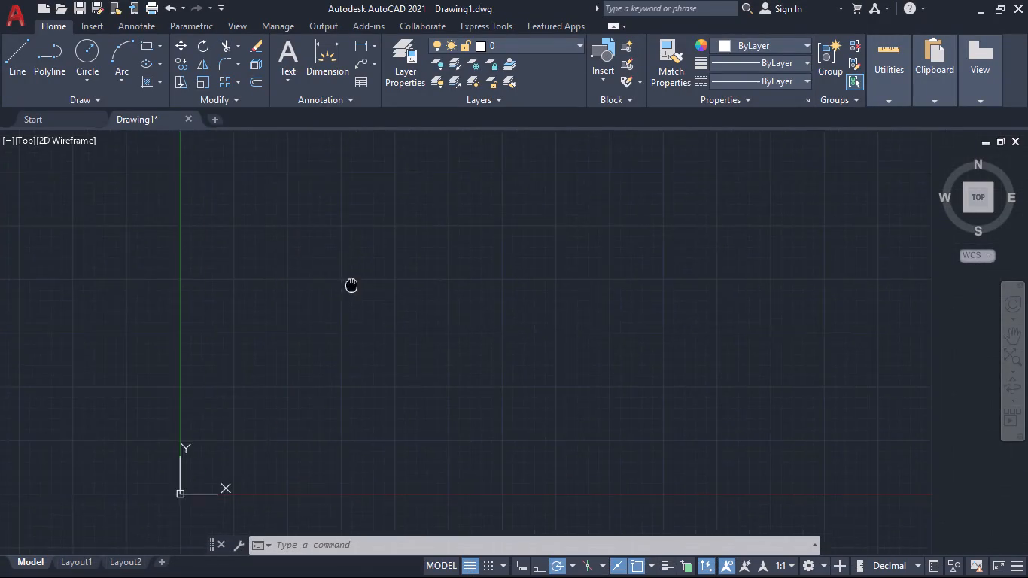
middle_drag(351, 285, 335, 250)
text(un)
key(Return)
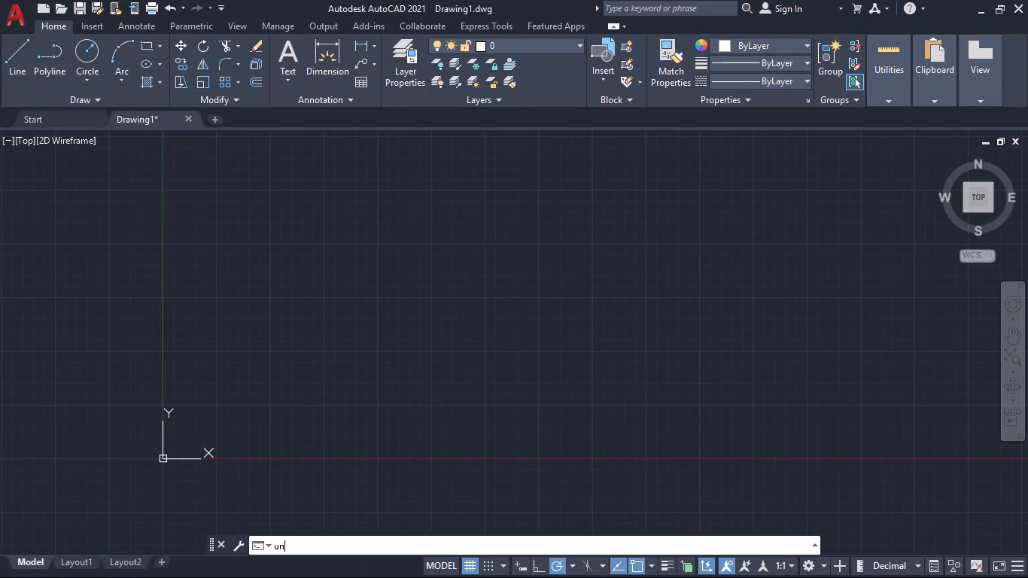
click(488, 206)
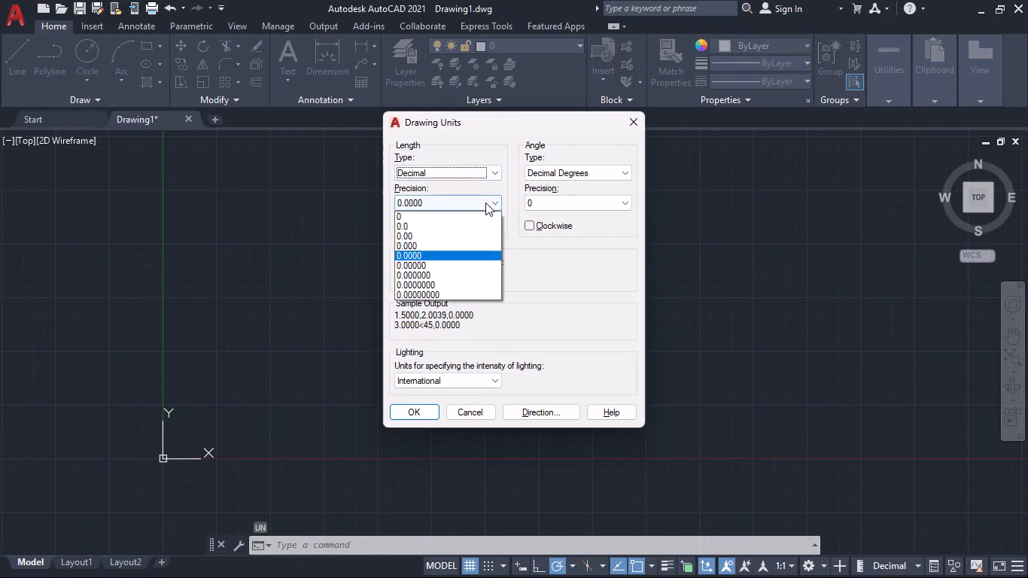
click(424, 227)
click(449, 272)
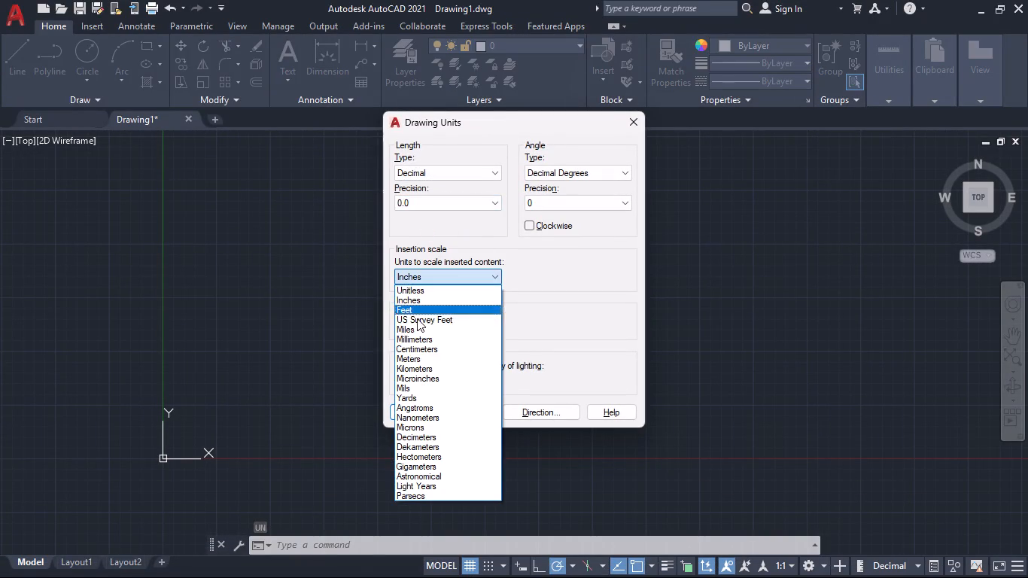
click(422, 342)
click(410, 403)
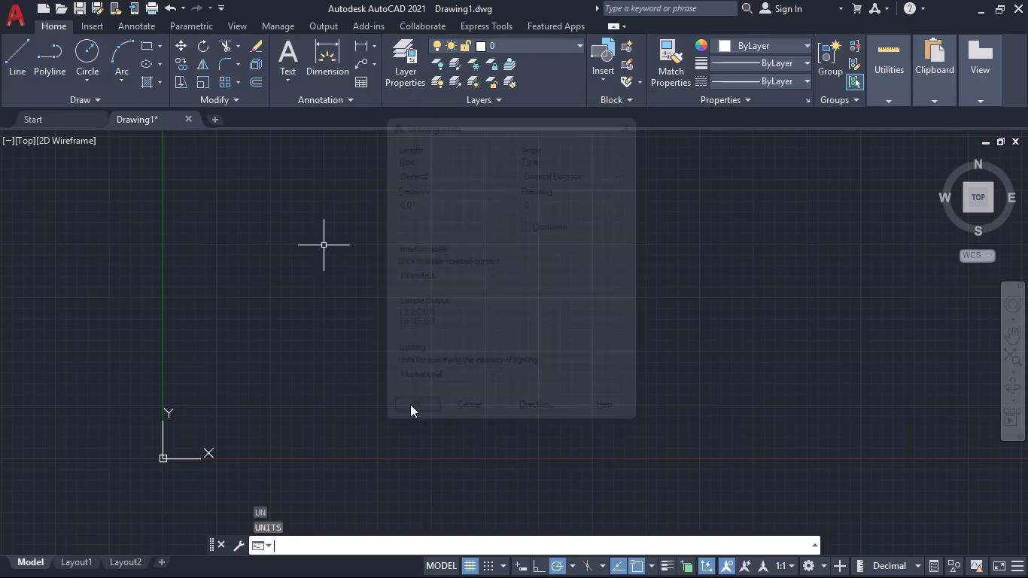
drag(361, 246, 300, 294)
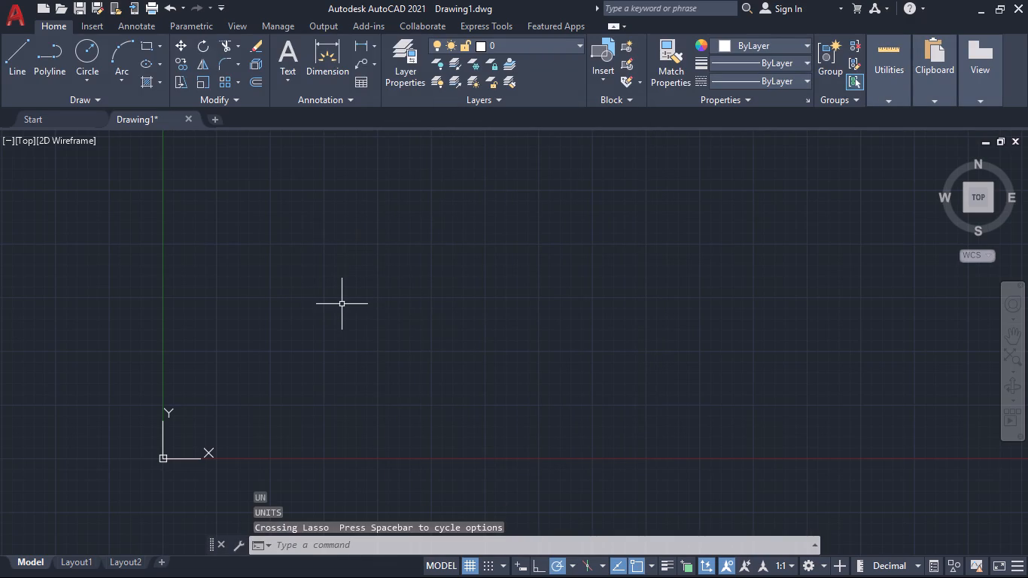
Switch to WhatsApp Web in Chrome and start attaching a file in the My stuff chat.
key(alt+Tab)
key(alt+Tab)
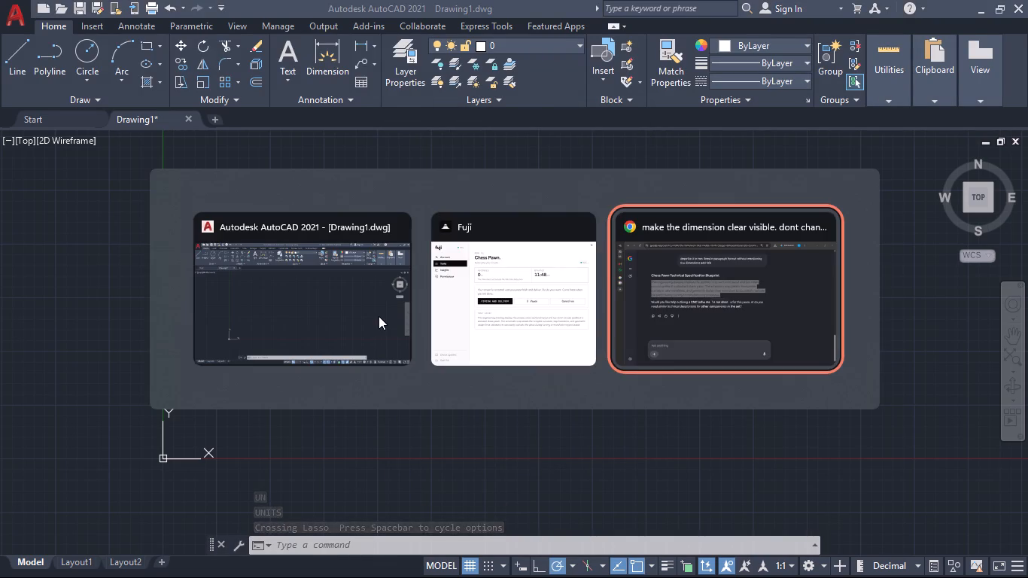
click(31, 141)
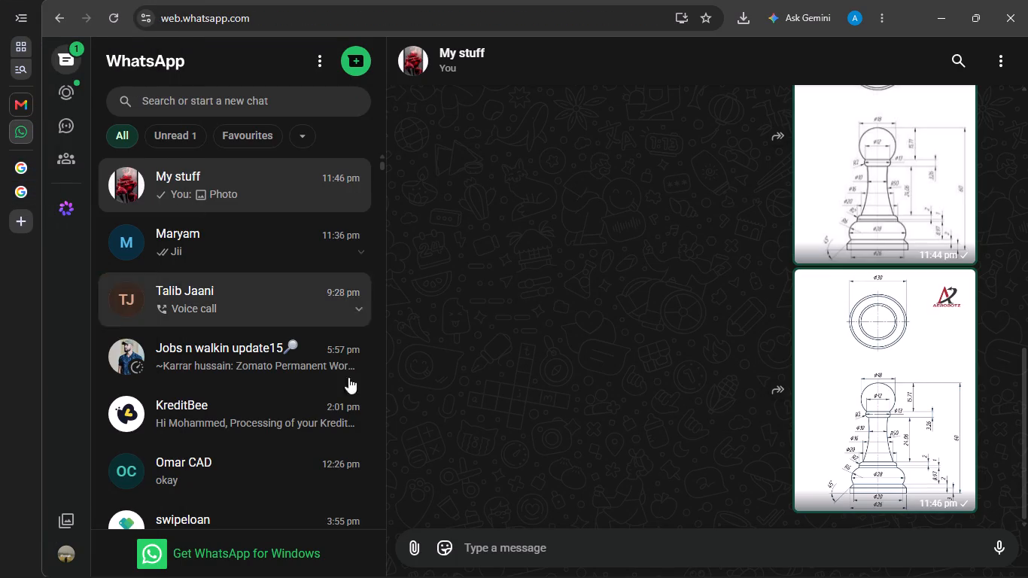
click(412, 535)
click(391, 345)
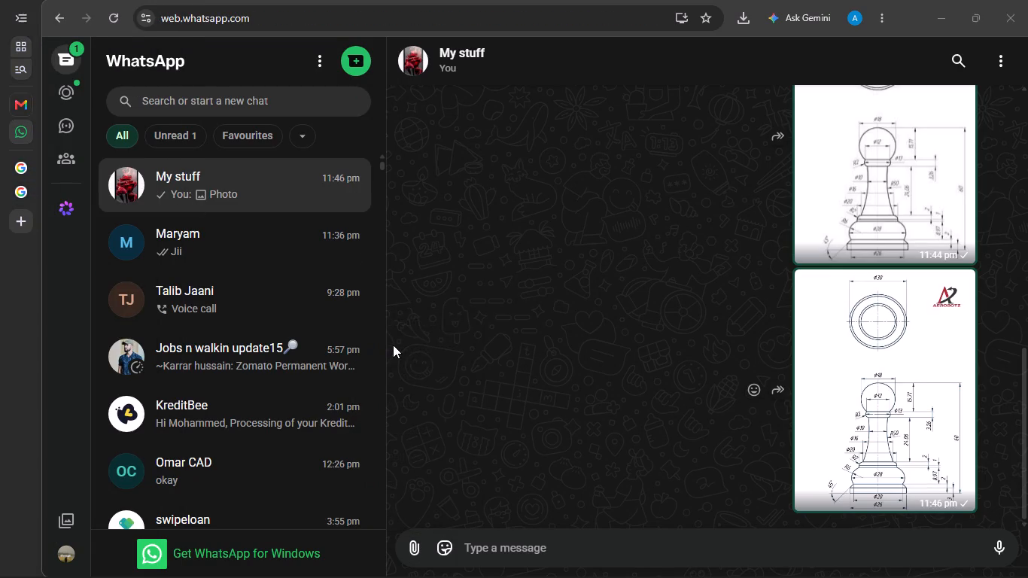
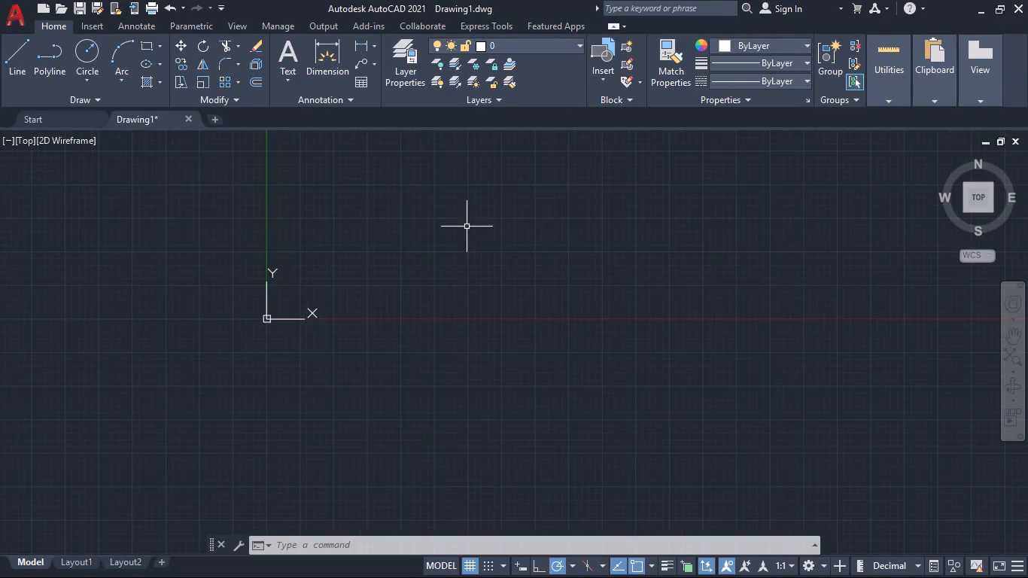
Draw a closed rectangle 26 mm wide and 3 mm high with the Line tool in ortho mode for the pawn's base.
middle_drag(470, 241, 349, 312)
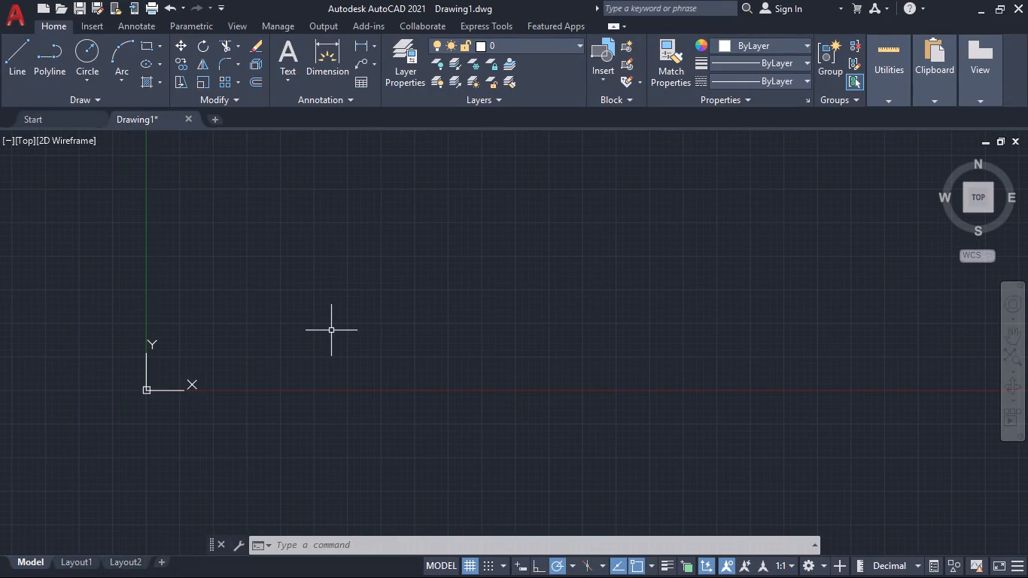
middle_drag(336, 306, 325, 278)
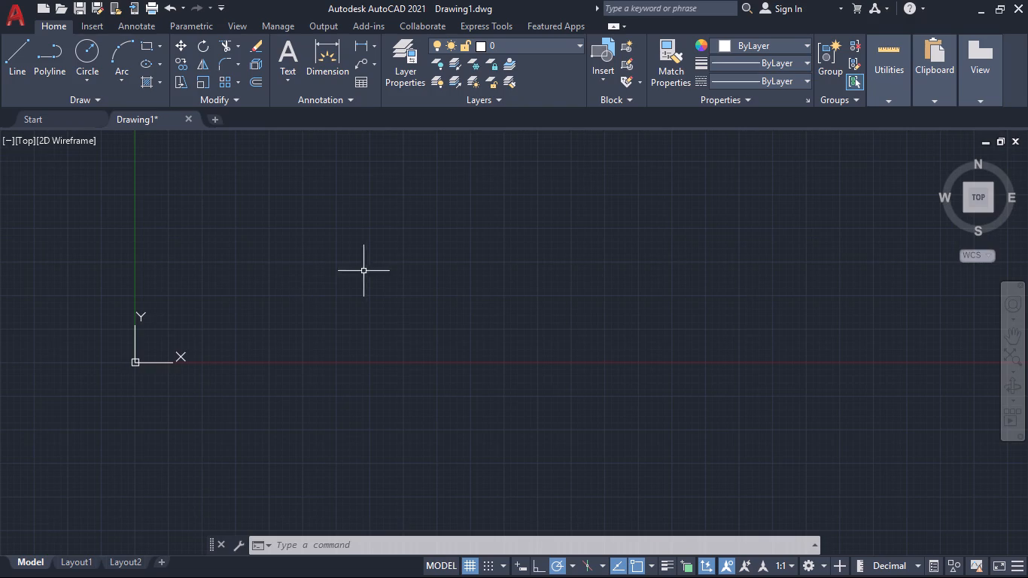
middle_drag(370, 269, 315, 394)
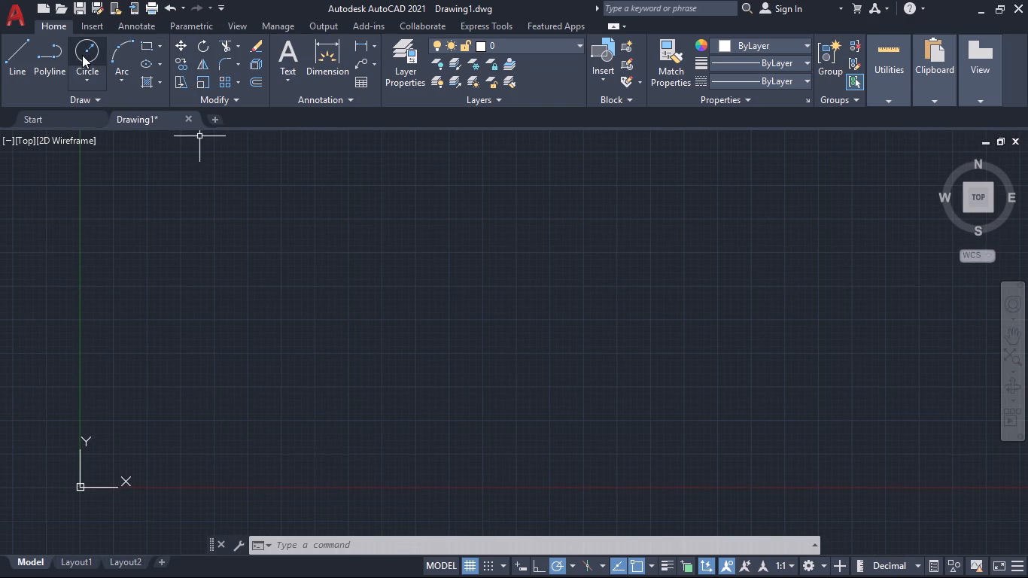
click(17, 53)
middle_drag(227, 358, 281, 335)
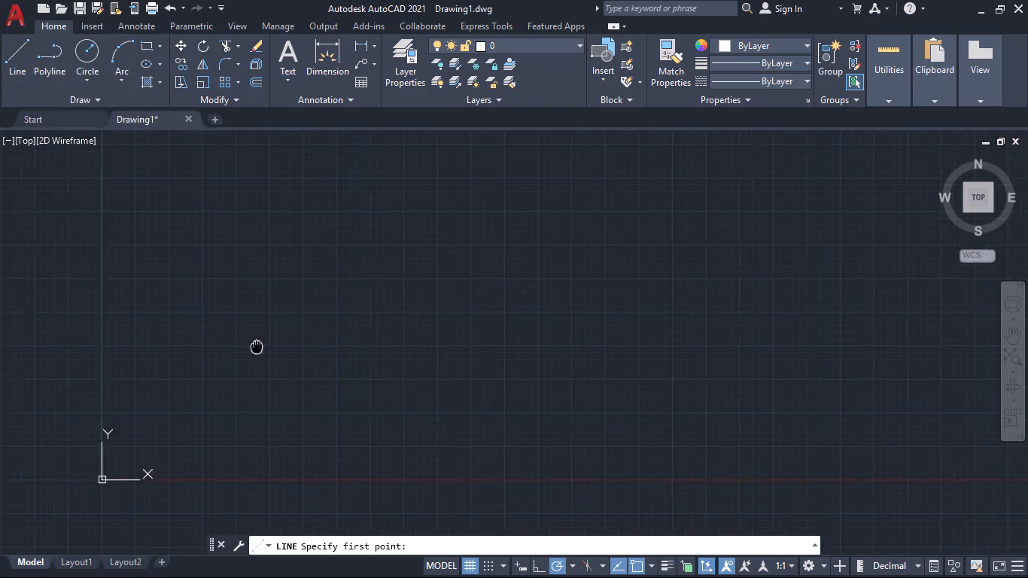
middle_drag(281, 335, 341, 288)
scroll(307, 357, up, 1)
middle_drag(306, 358, 252, 373)
click(294, 355)
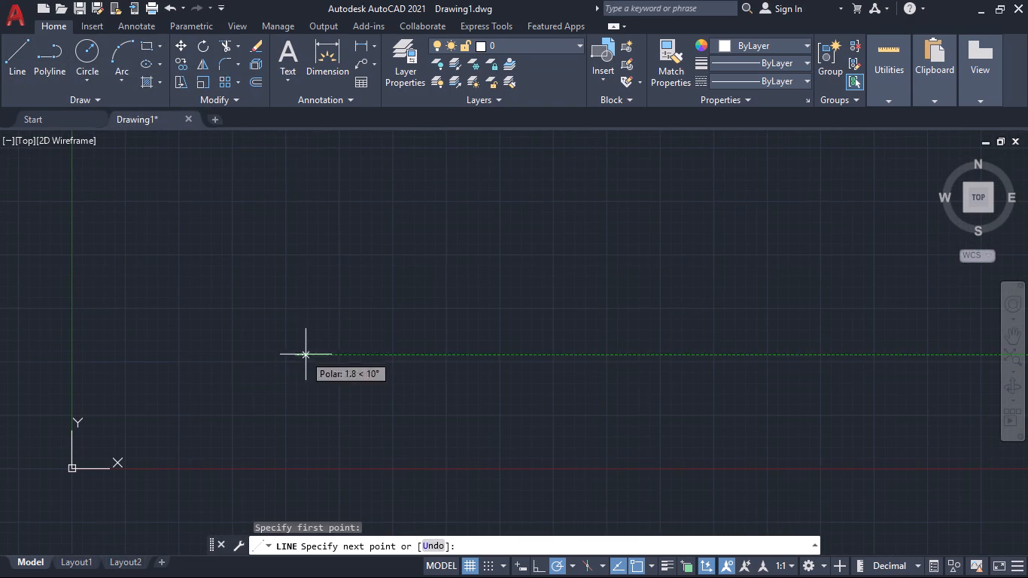
click(540, 564)
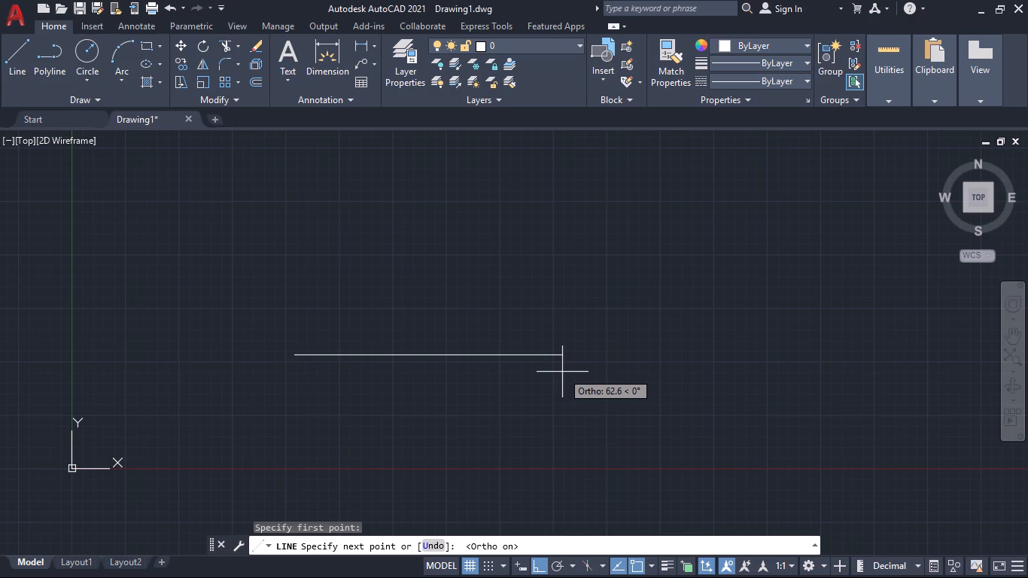
text(26)
key(Return)
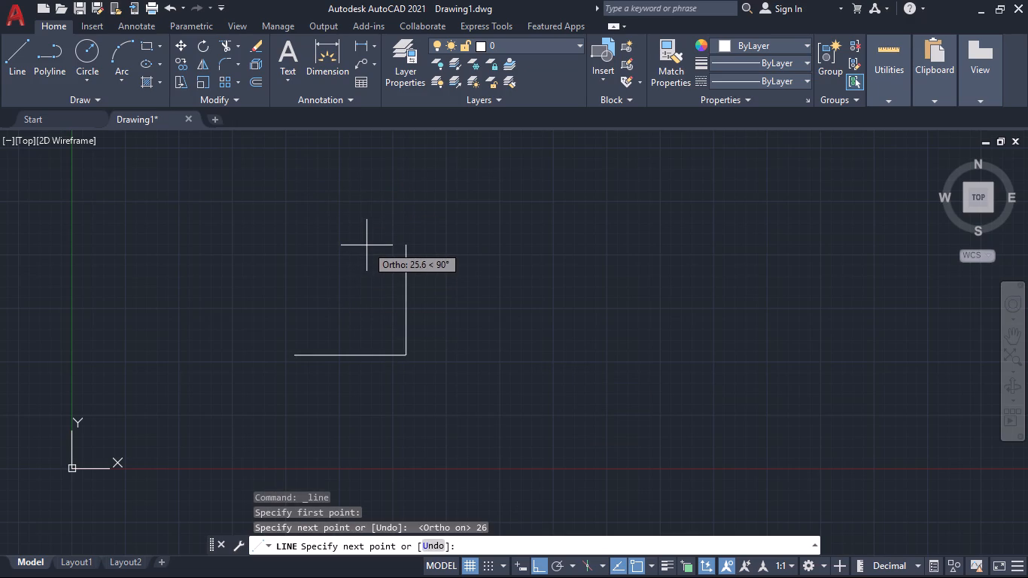
key(3)
key(Return)
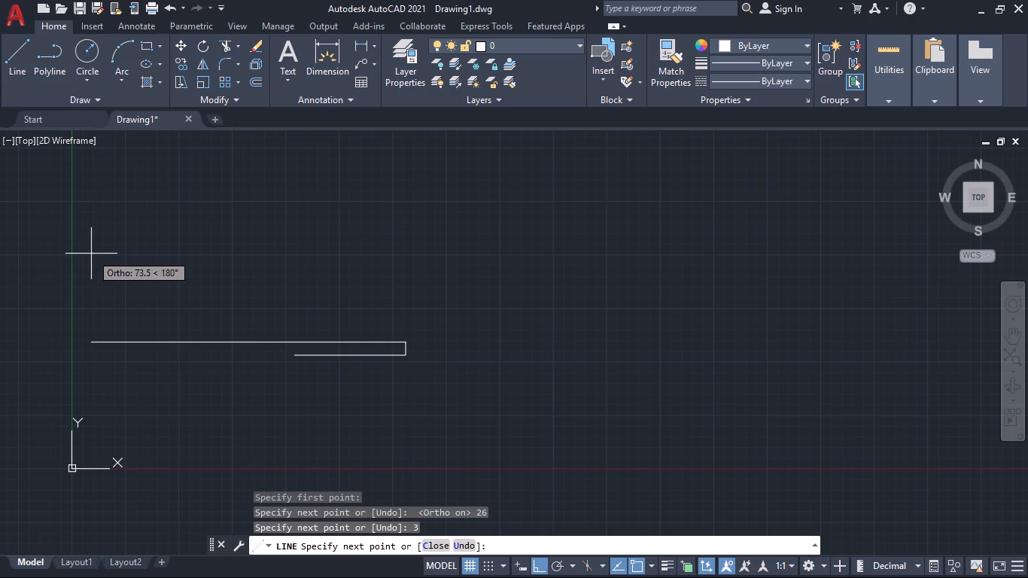
text(26)
key(Return)
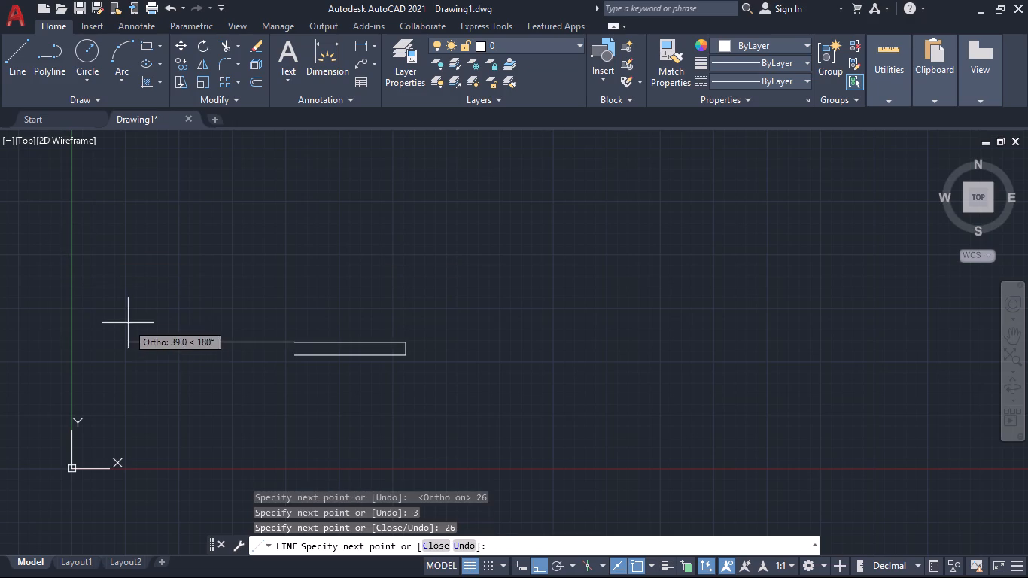
key(c)
key(Return)
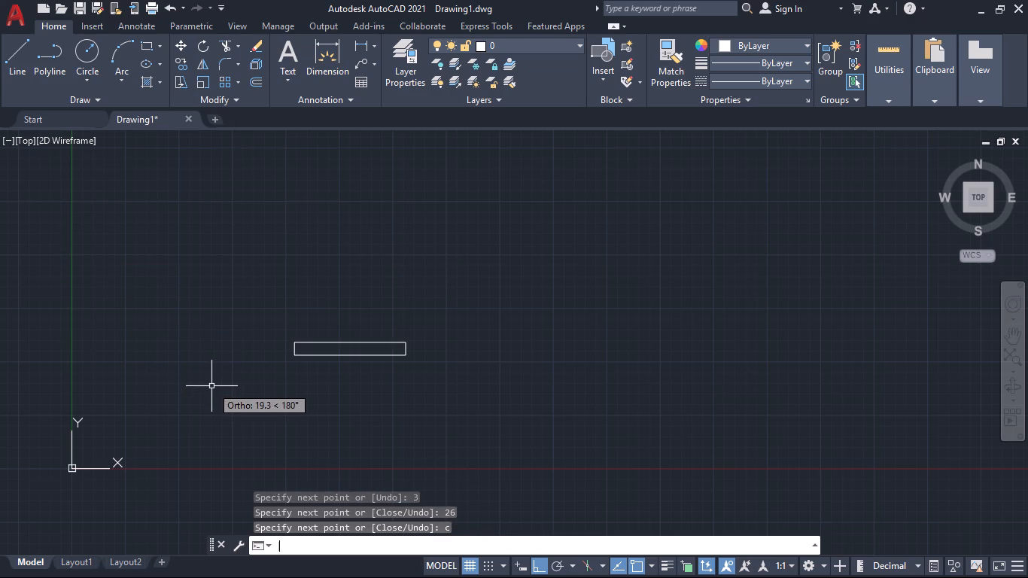
Start a new line and turn on polar tracking with 45° increments.
middle_drag(392, 388, 466, 409)
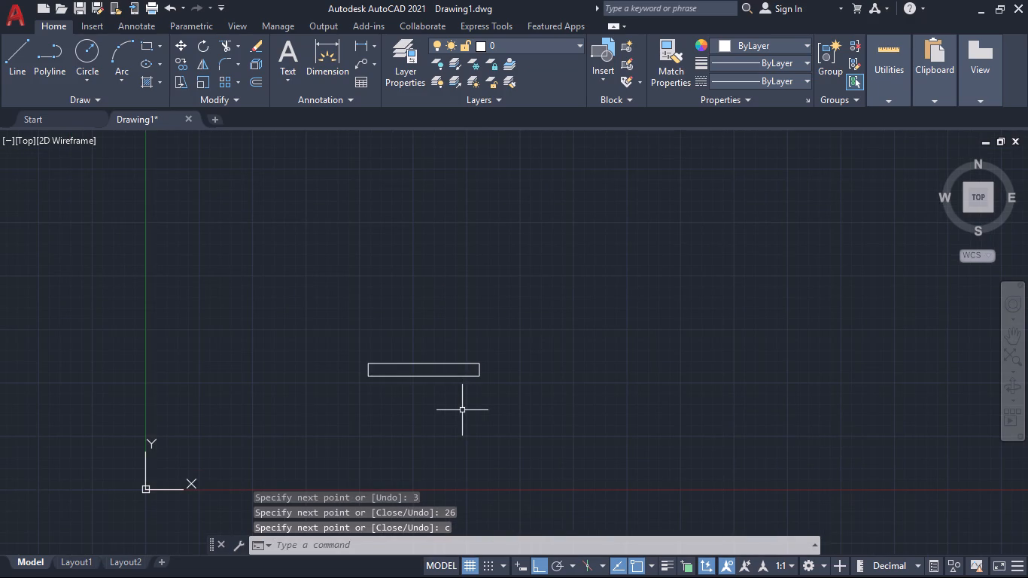
middle_drag(461, 409, 424, 404)
middle_drag(418, 409, 413, 418)
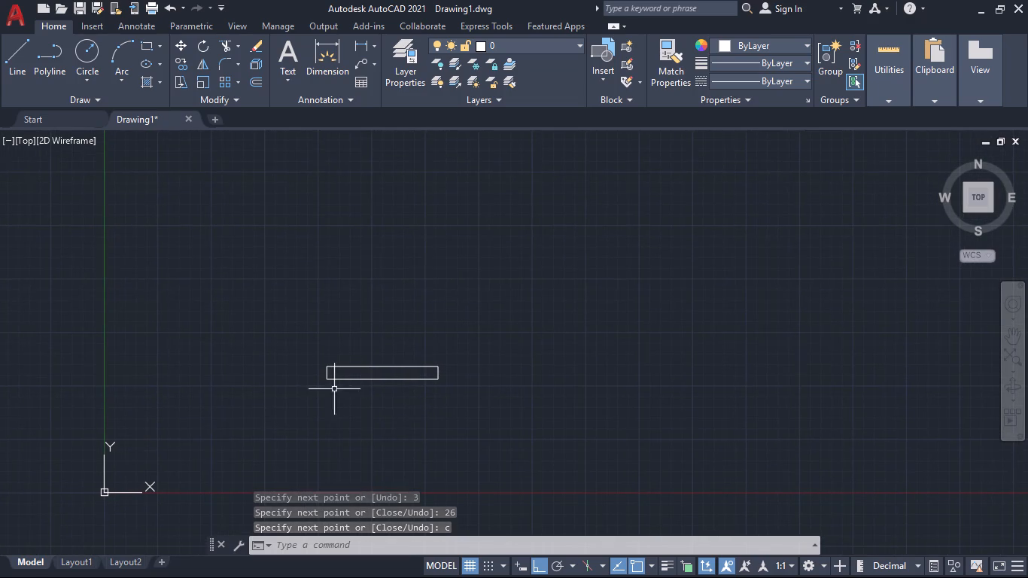
scroll(324, 379, up, 1)
click(19, 43)
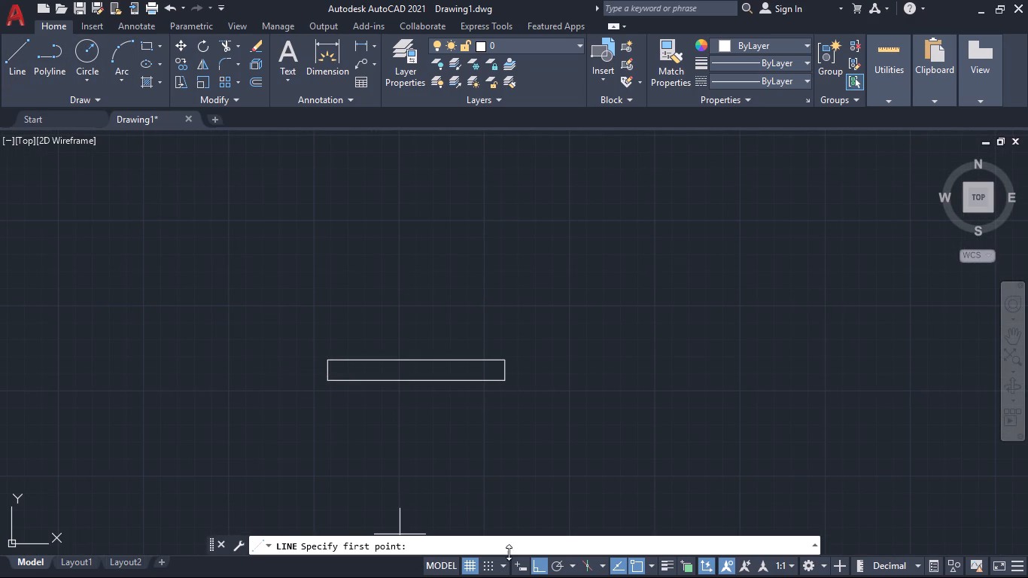
click(564, 564)
click(573, 563)
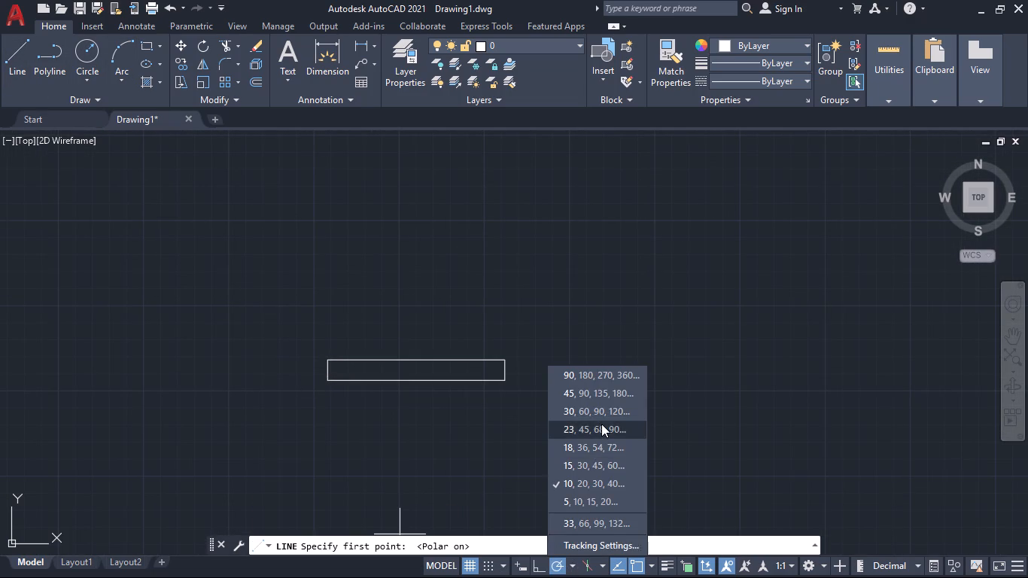
click(595, 393)
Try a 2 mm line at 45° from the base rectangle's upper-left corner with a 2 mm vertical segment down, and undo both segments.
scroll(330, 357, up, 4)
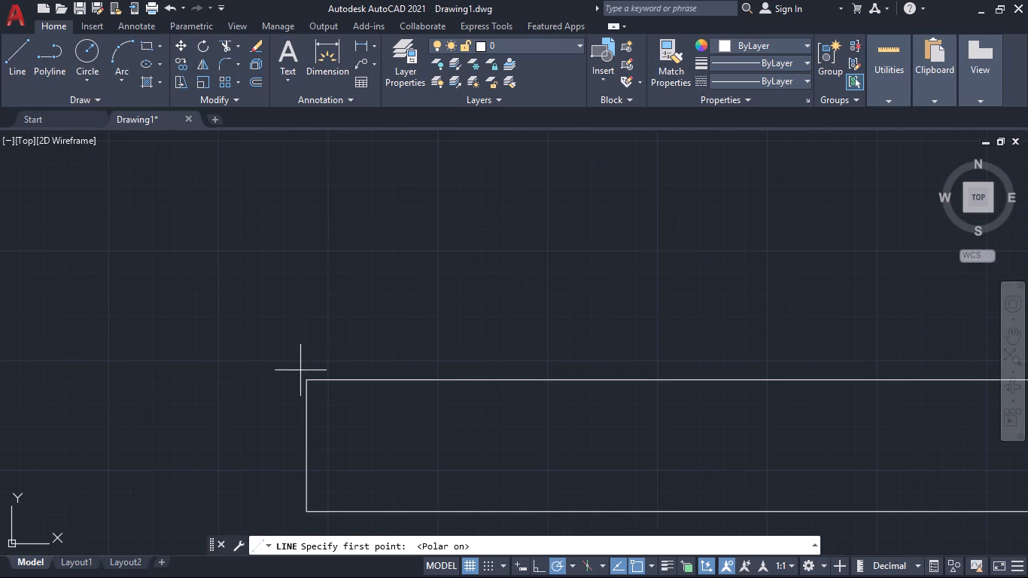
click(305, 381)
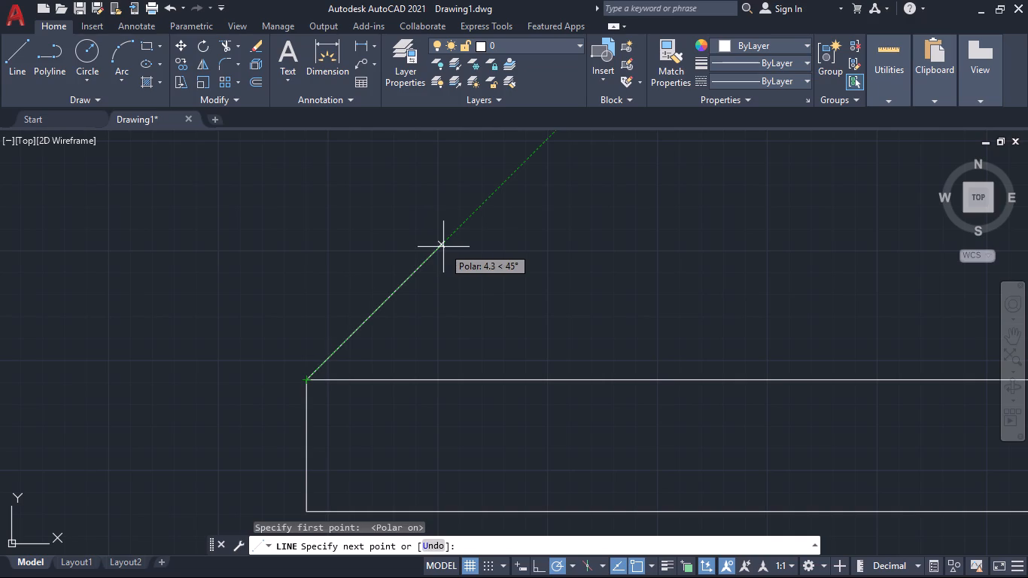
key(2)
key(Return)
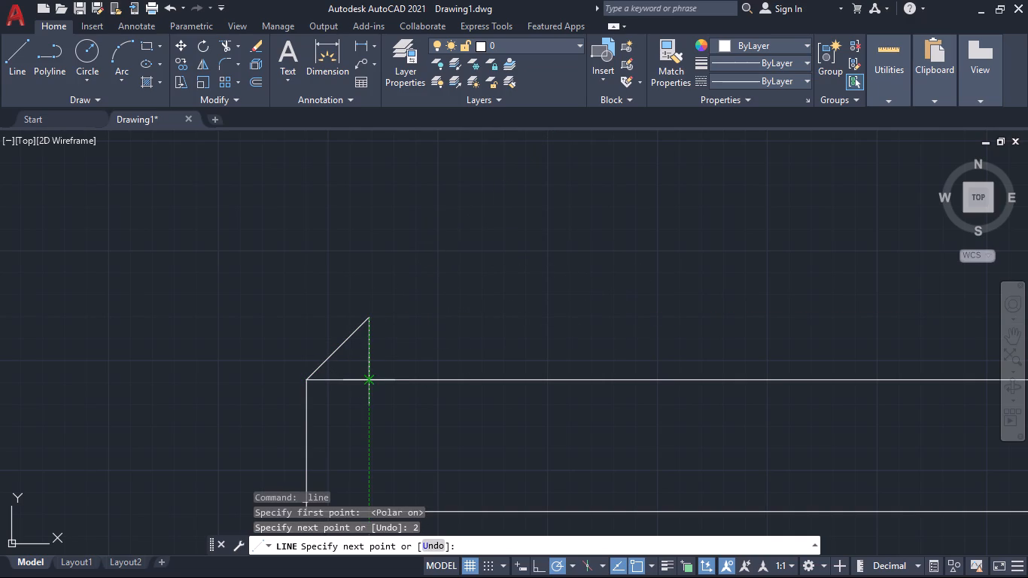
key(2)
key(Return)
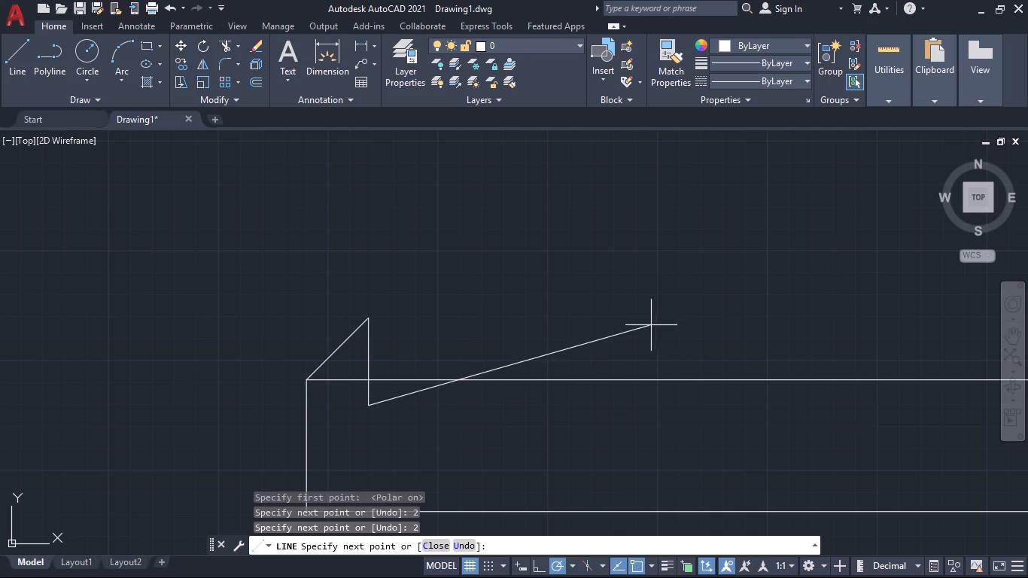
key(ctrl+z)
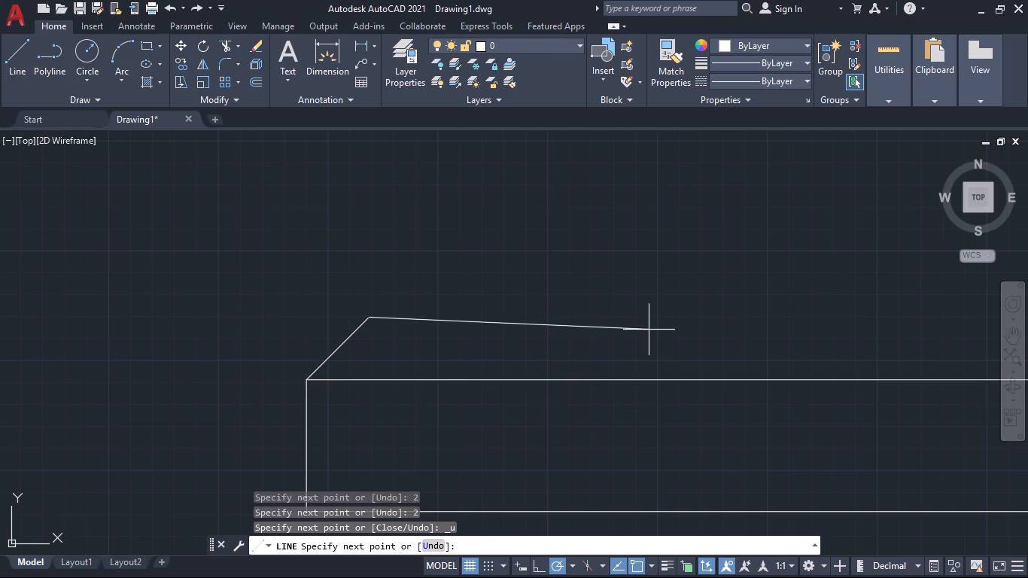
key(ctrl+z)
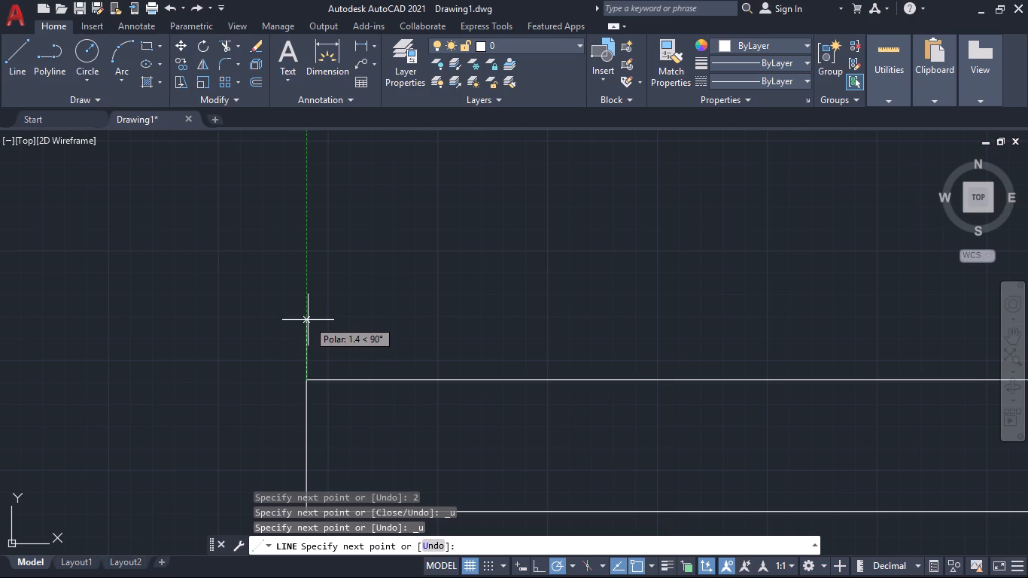
Draw a 2 mm vertical line up from the rectangle's upper-left corner and continue it with a horizontal construction line to the right.
key(2)
key(Return)
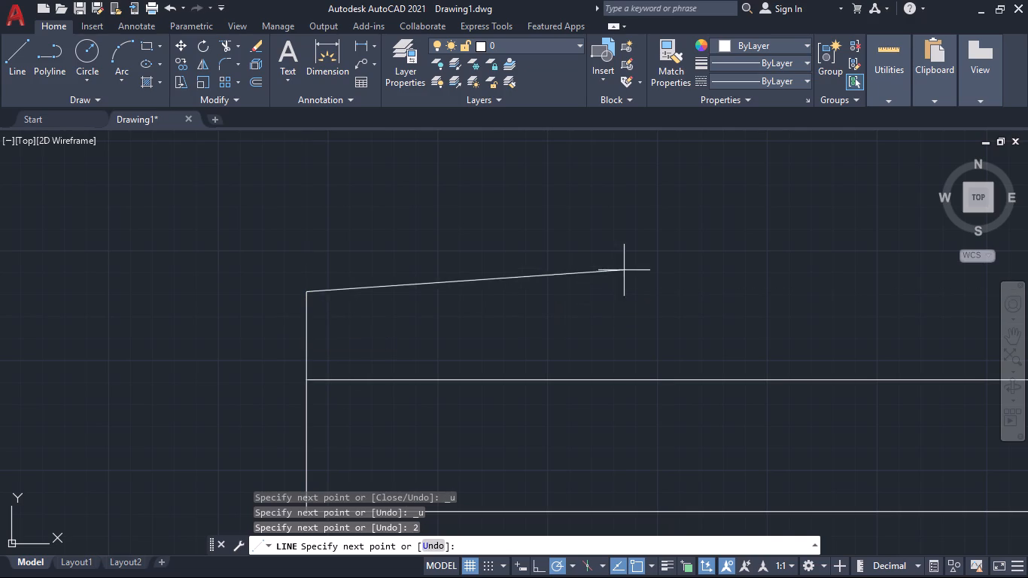
click(649, 291)
key(space)
Draw a 45° line about 5.9 mm long from the rectangle's upper-left corner, crossing the horizontal construction line.
key(space)
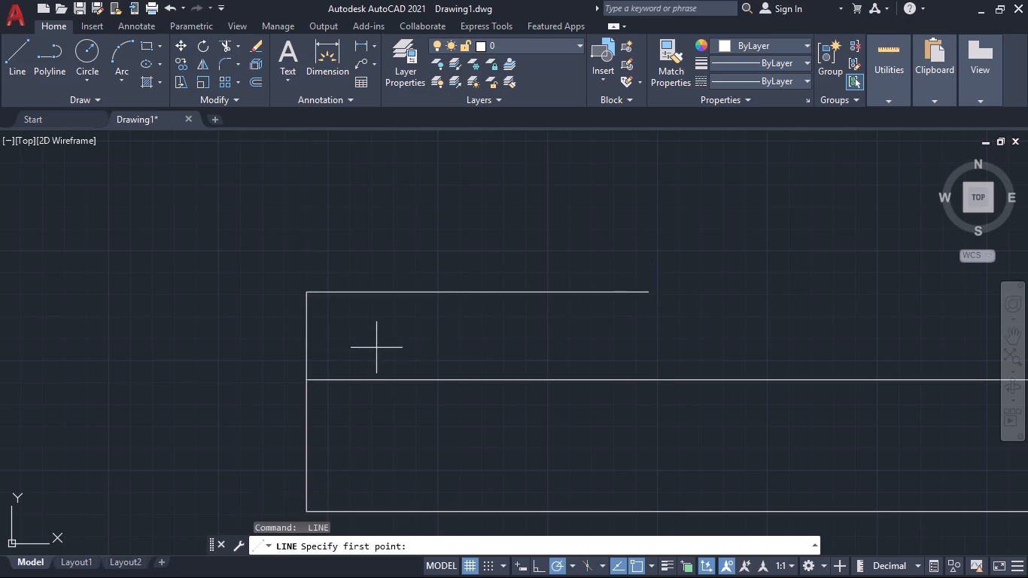
click(306, 379)
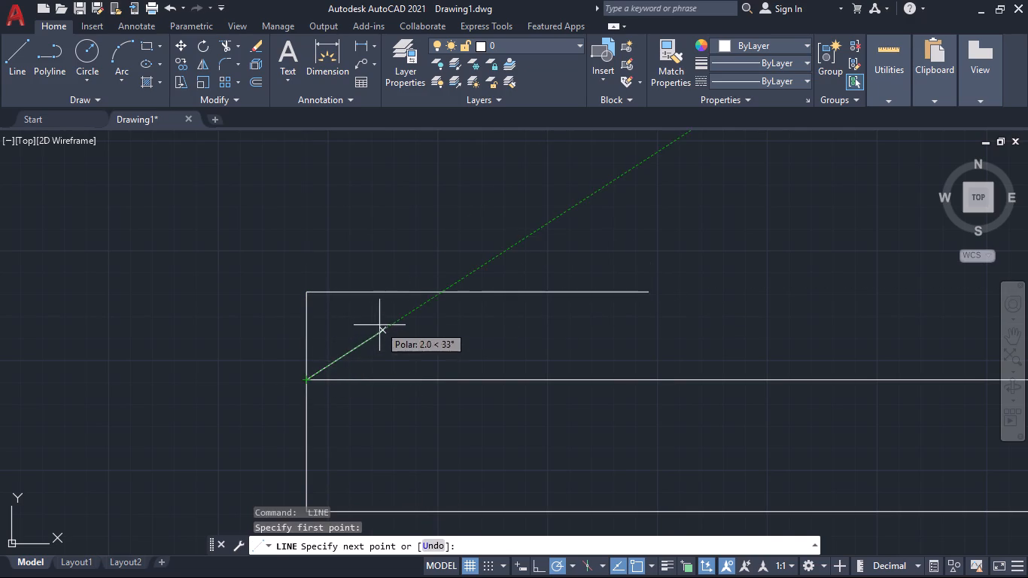
click(488, 194)
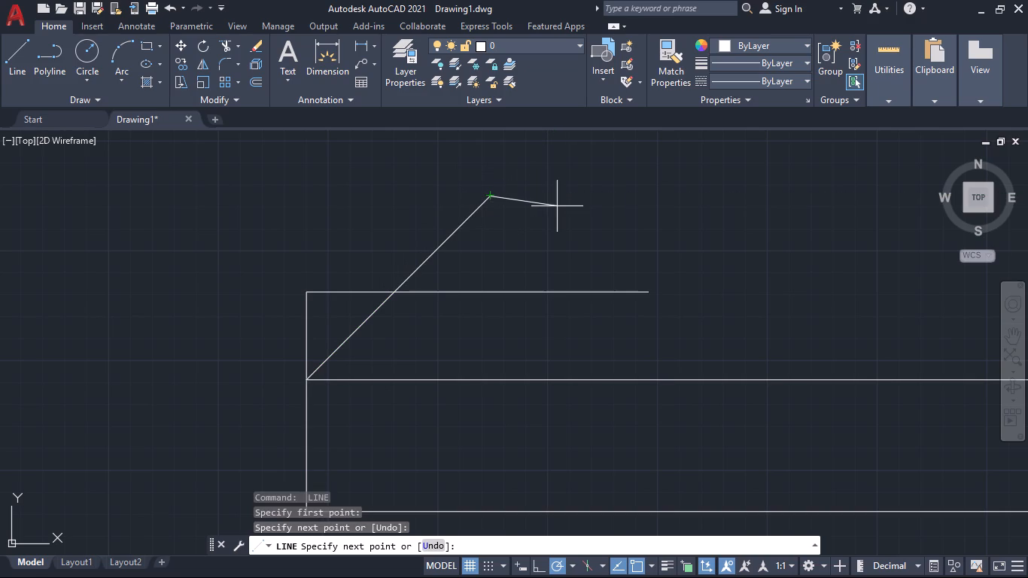
key(Escape)
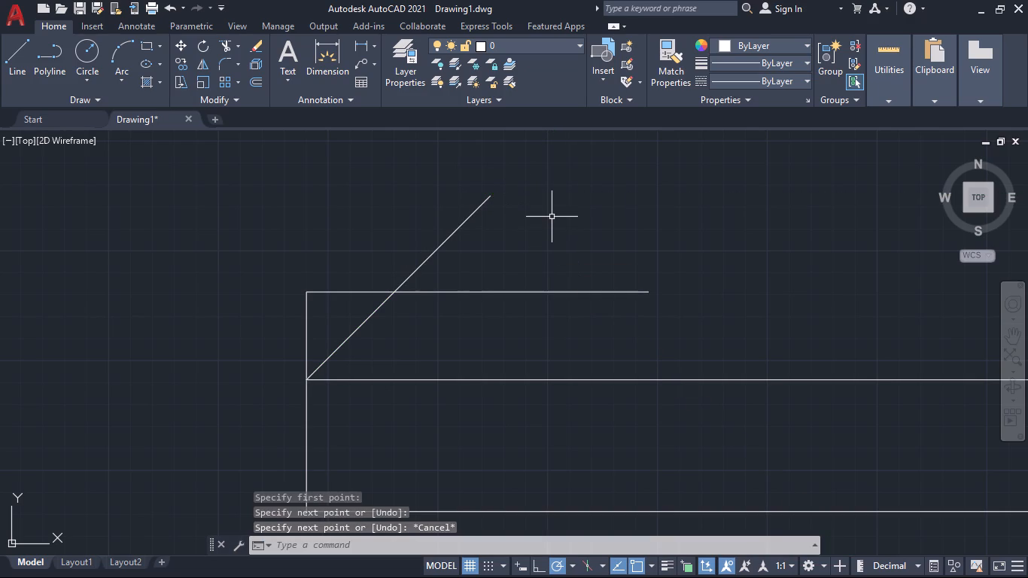
Trim the 45° line above the horizontal construction line and remove the horizontal and 2 mm vertical construction lines.
text(tr)
key(Return)
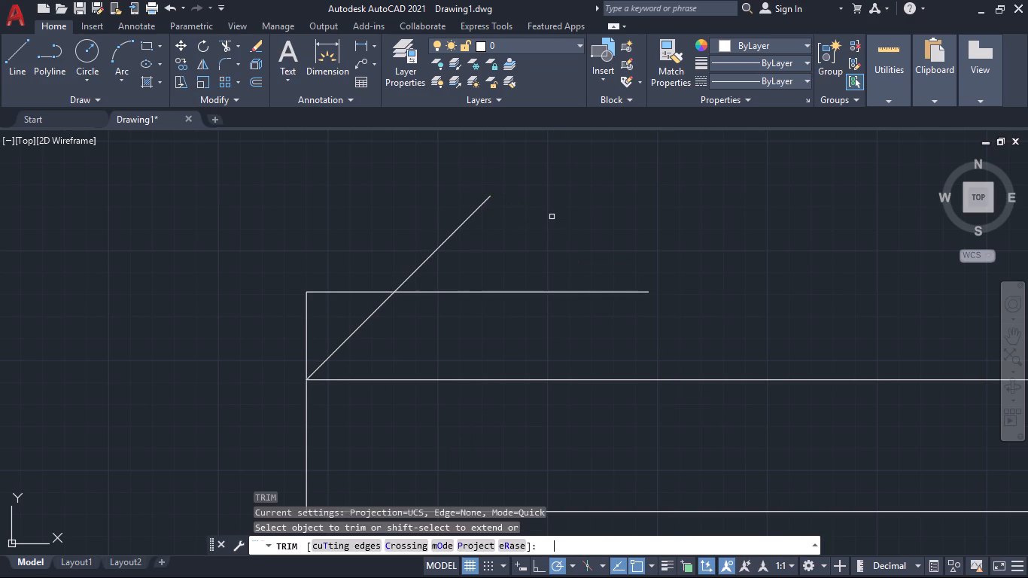
click(437, 224)
click(509, 292)
click(344, 254)
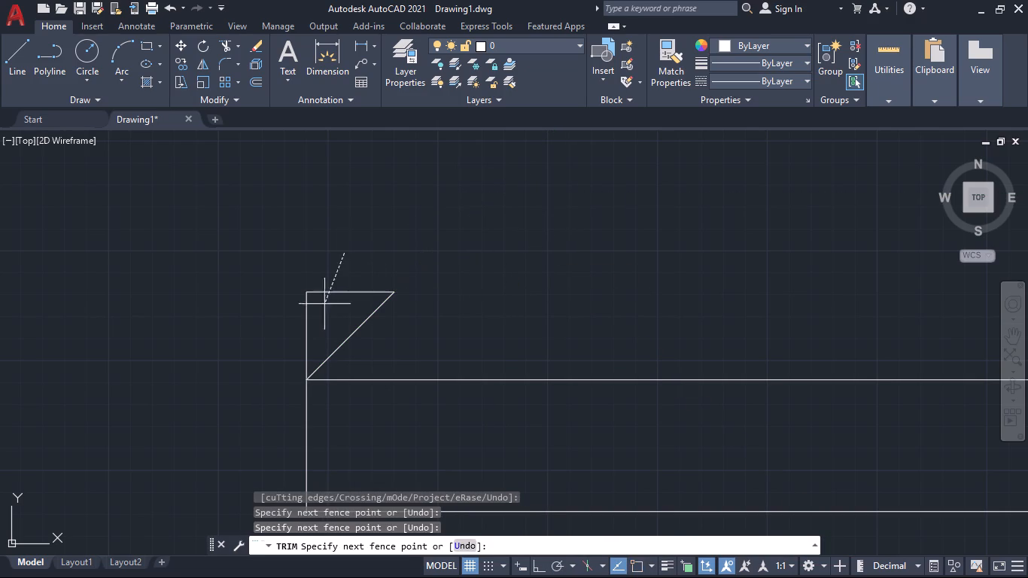
click(290, 358)
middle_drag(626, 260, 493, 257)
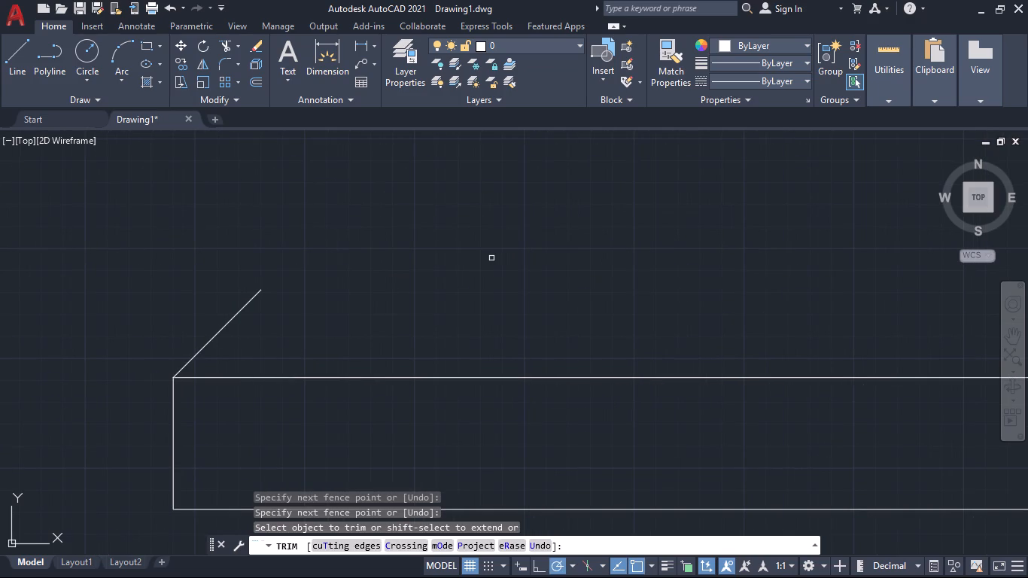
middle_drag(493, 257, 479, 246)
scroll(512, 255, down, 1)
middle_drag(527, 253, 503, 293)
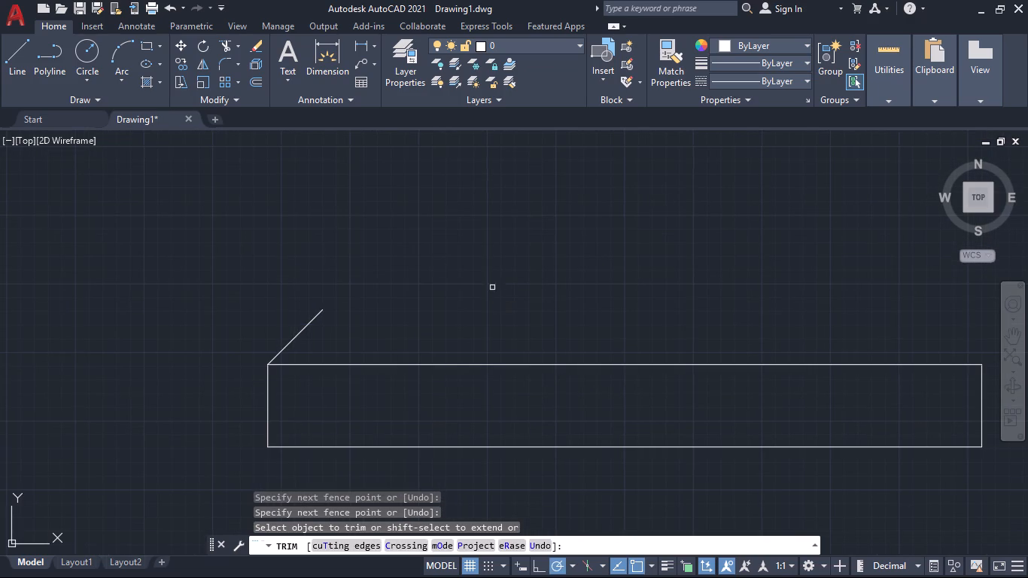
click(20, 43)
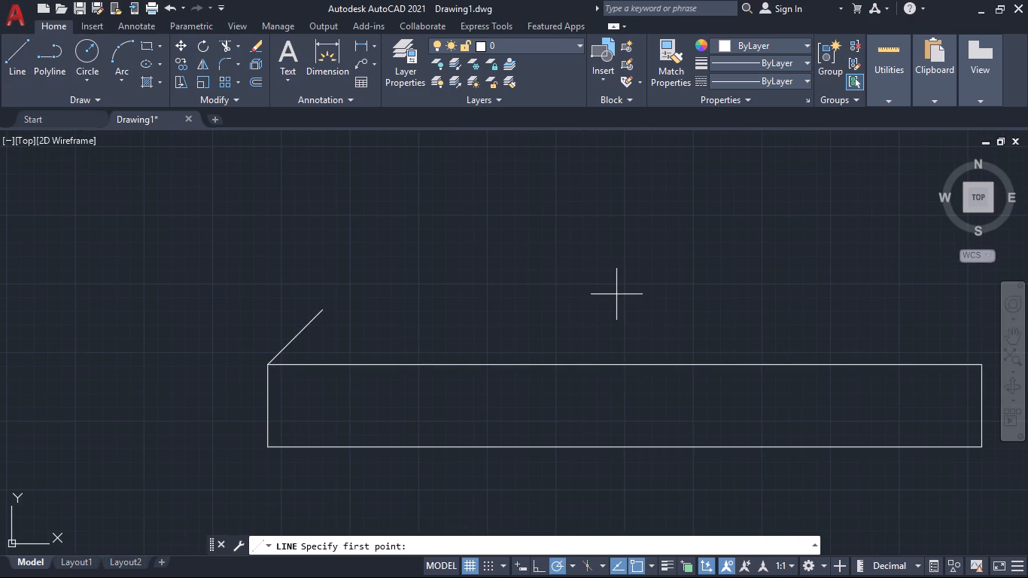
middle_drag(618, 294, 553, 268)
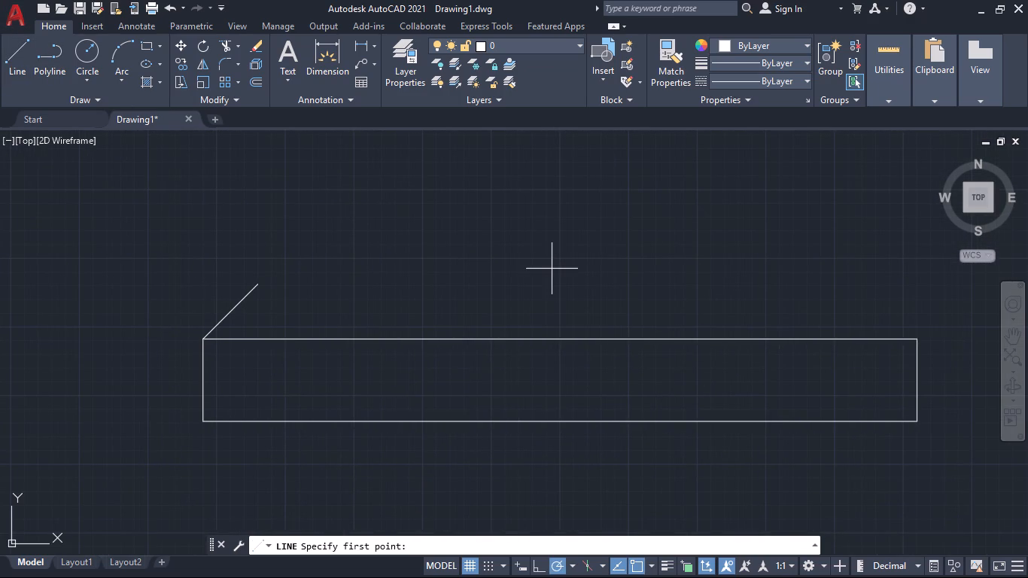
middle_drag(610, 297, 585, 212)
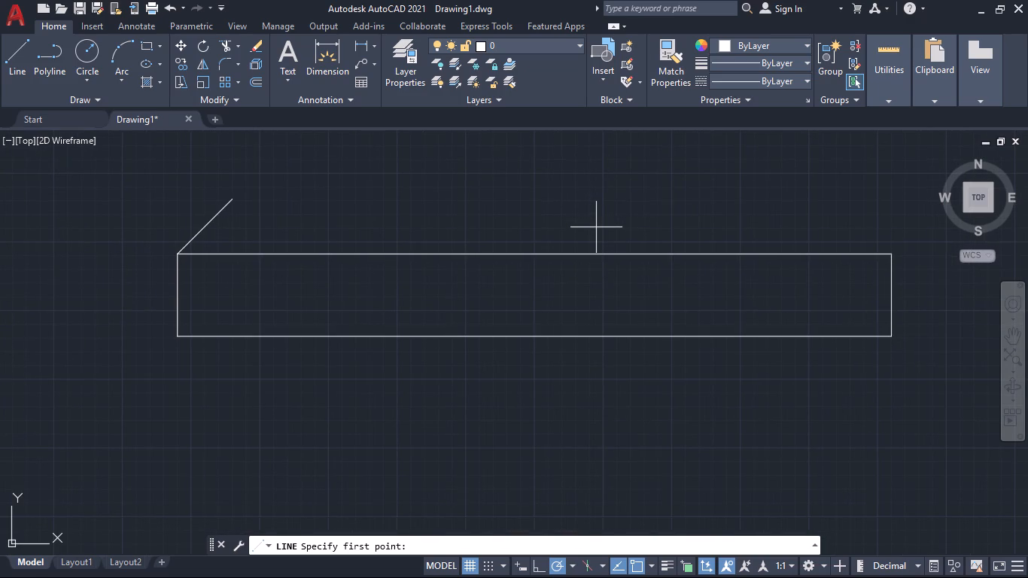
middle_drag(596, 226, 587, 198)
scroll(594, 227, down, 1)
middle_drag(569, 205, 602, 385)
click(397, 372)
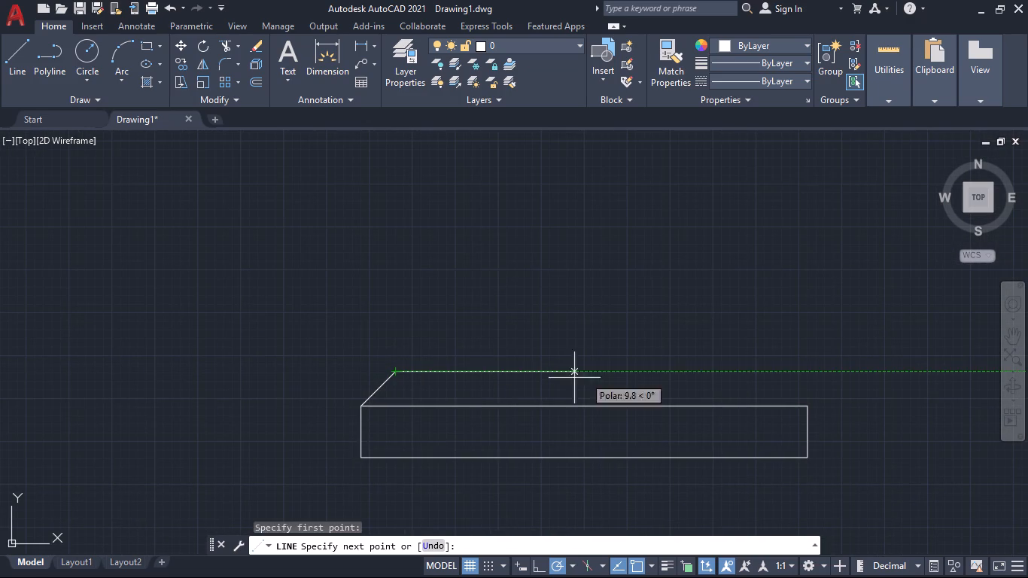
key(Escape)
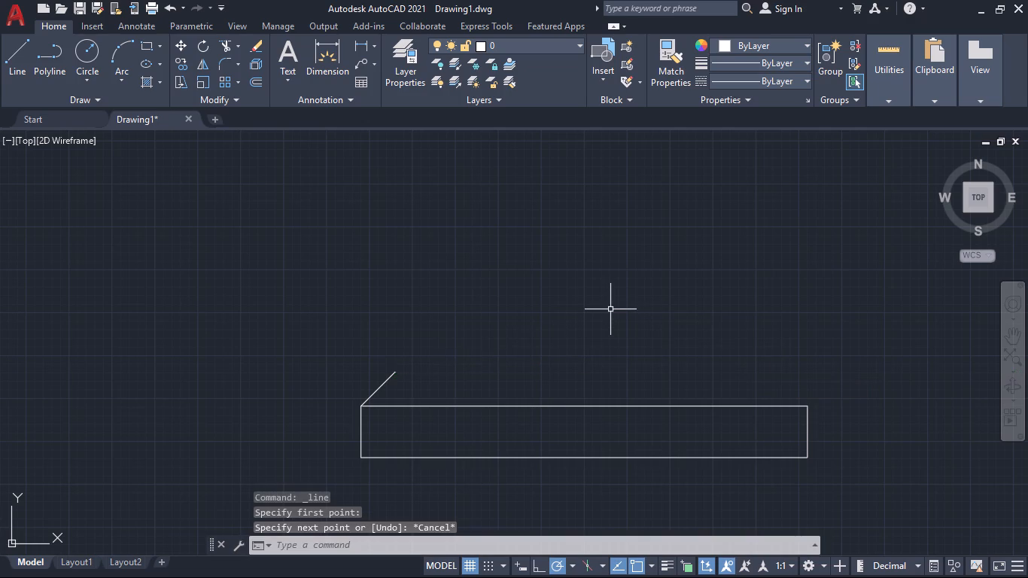
Mirror the 45° bevel line about the vertical axis through the midpoint of the base rectangle's upper edge, keeping the original.
click(378, 386)
text(mi)
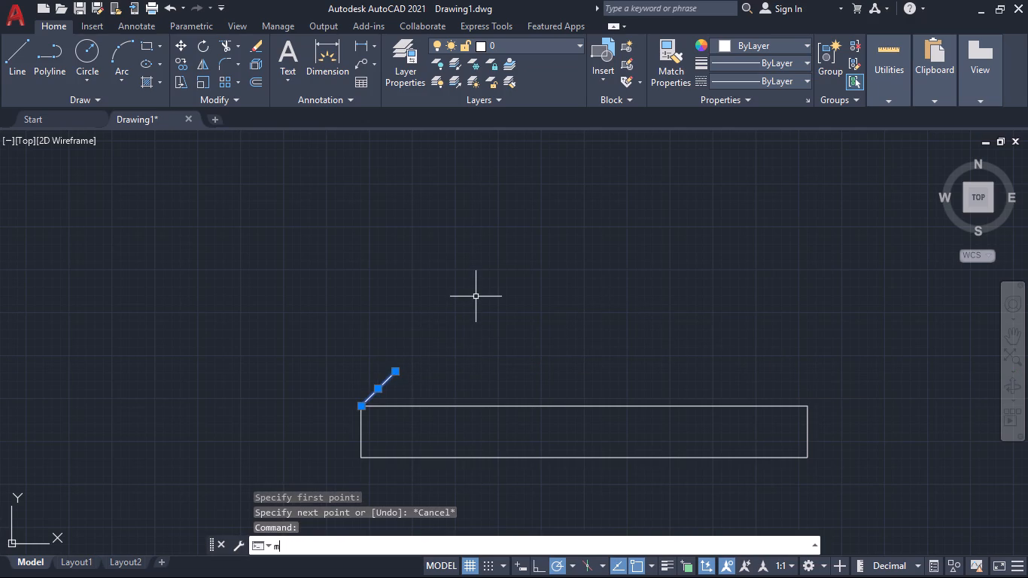
key(Return)
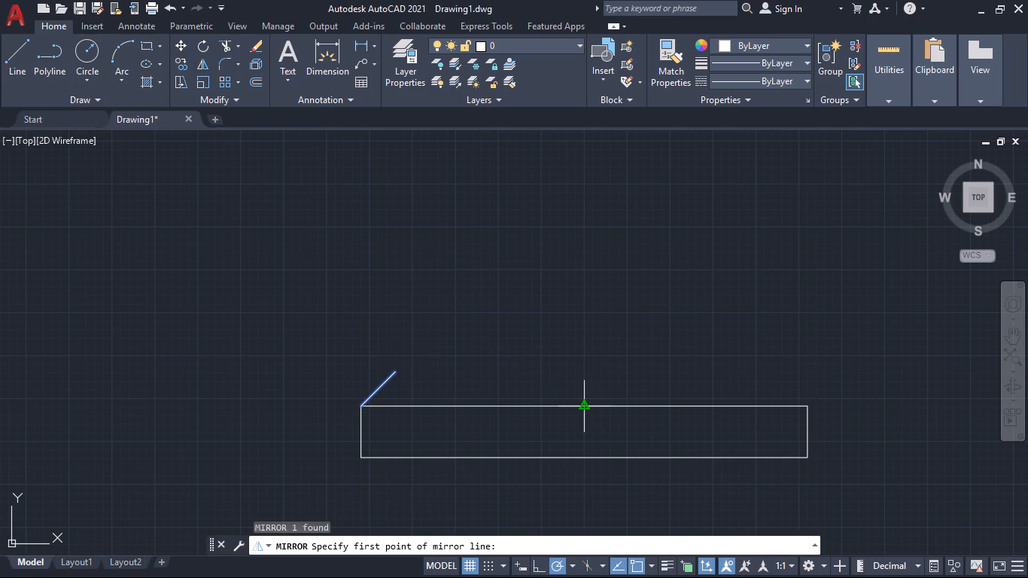
click(582, 406)
click(580, 345)
key(Return)
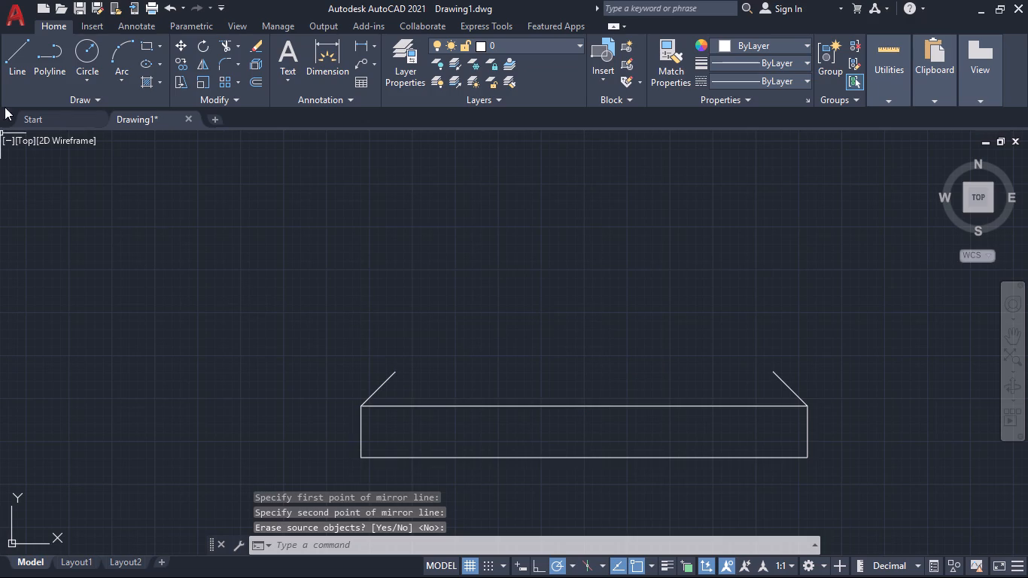
Draw a horizontal line joining the upper ends of the two 45° bevel lines.
click(19, 56)
click(394, 371)
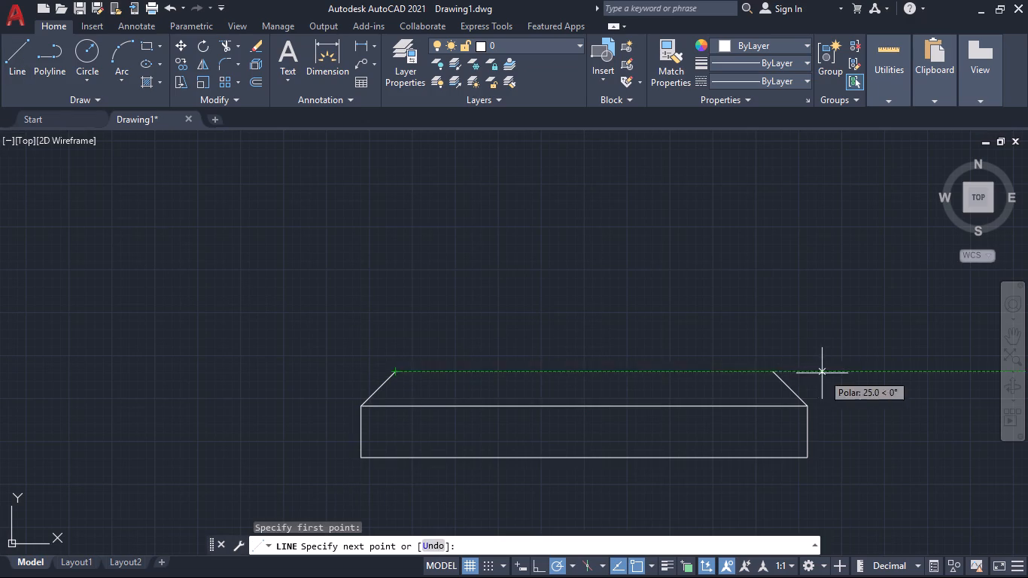
click(774, 372)
key(space)
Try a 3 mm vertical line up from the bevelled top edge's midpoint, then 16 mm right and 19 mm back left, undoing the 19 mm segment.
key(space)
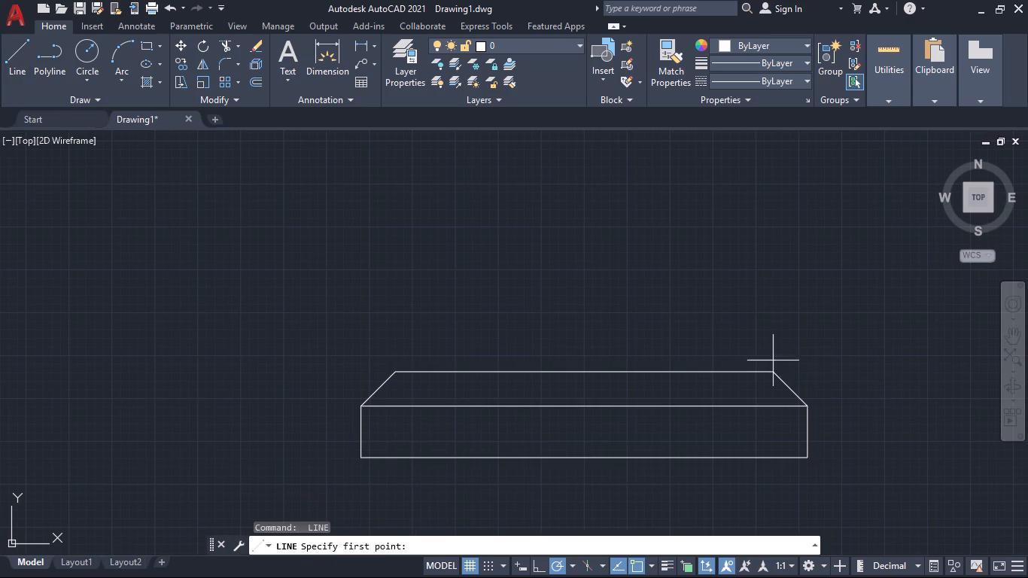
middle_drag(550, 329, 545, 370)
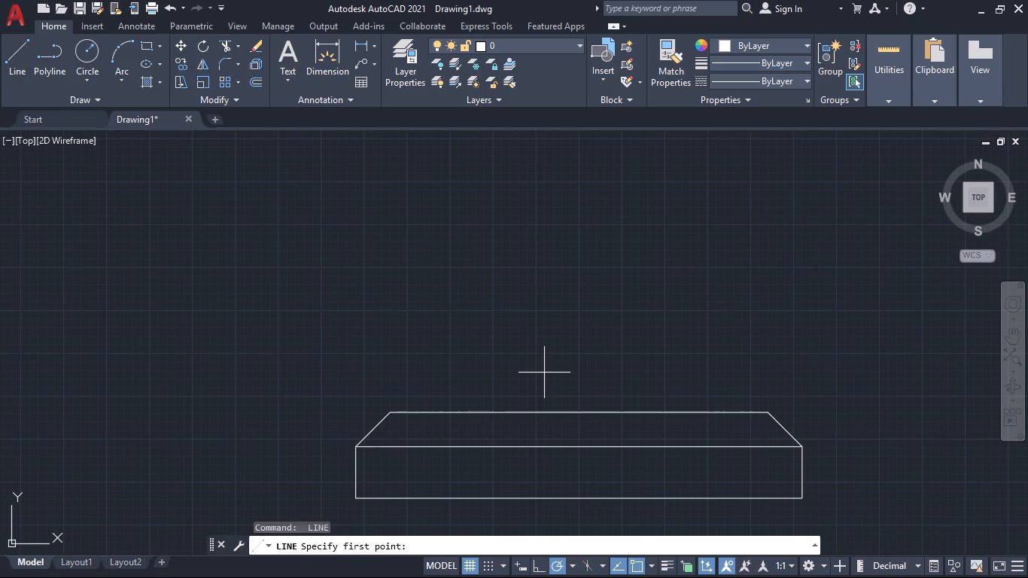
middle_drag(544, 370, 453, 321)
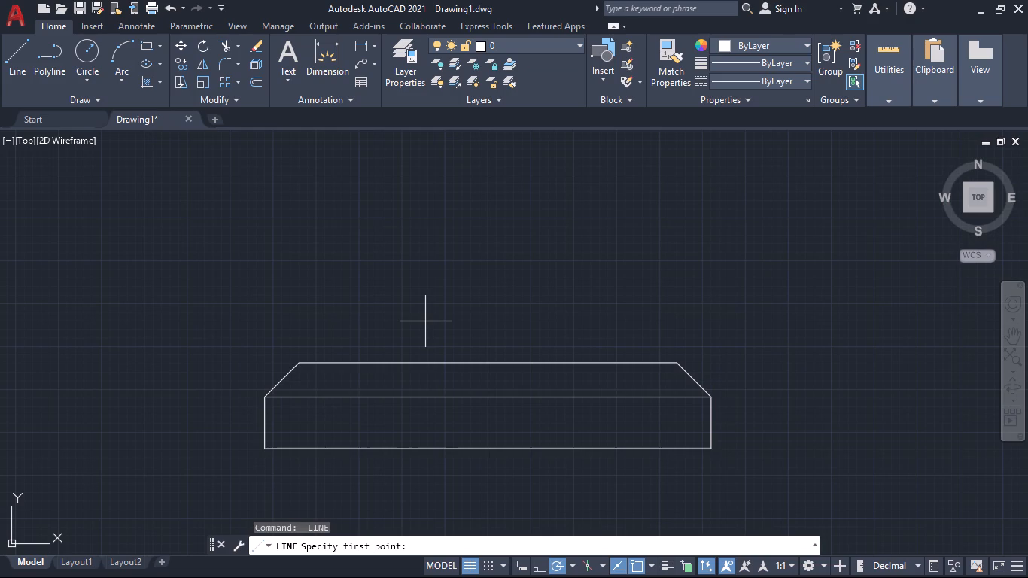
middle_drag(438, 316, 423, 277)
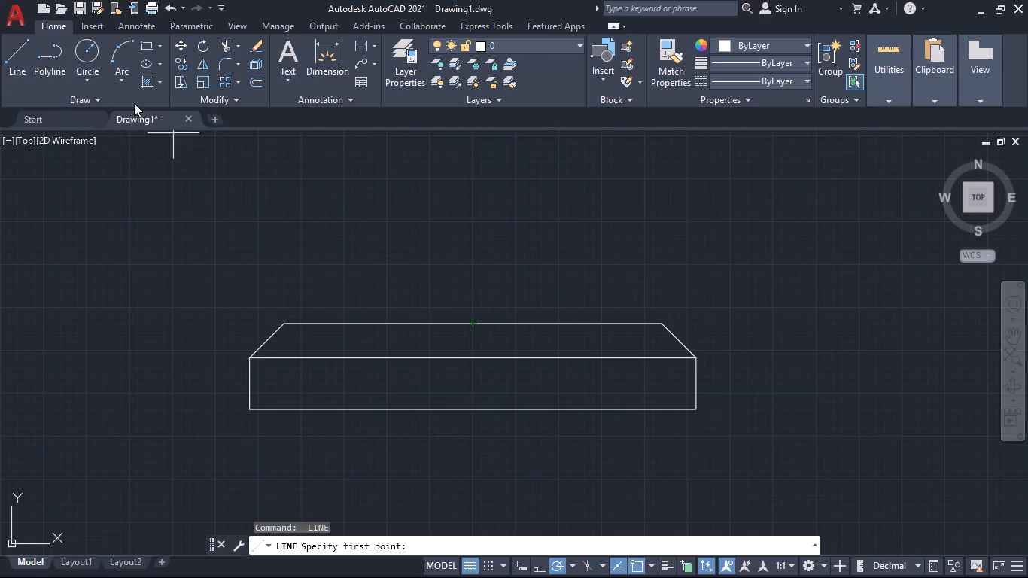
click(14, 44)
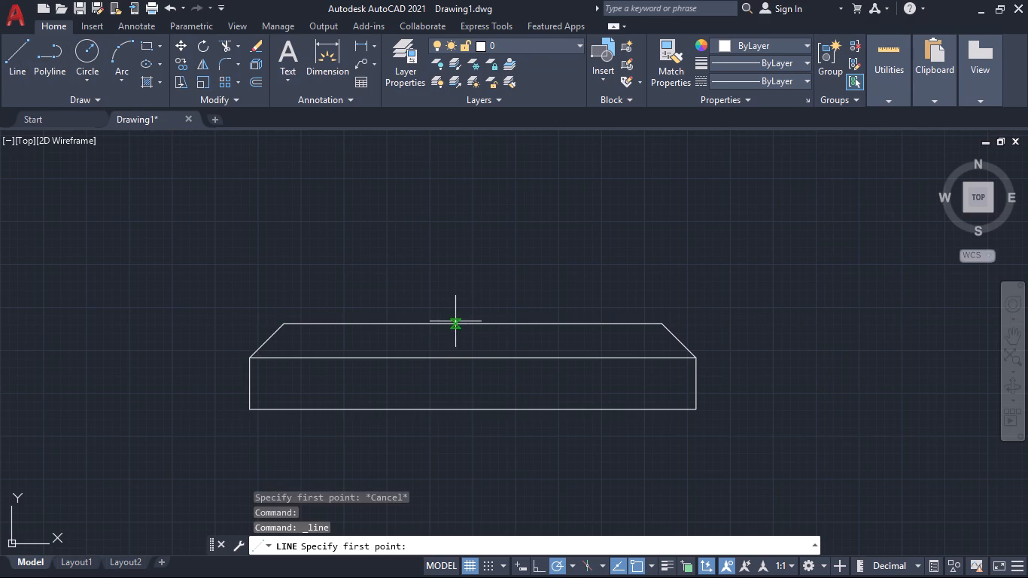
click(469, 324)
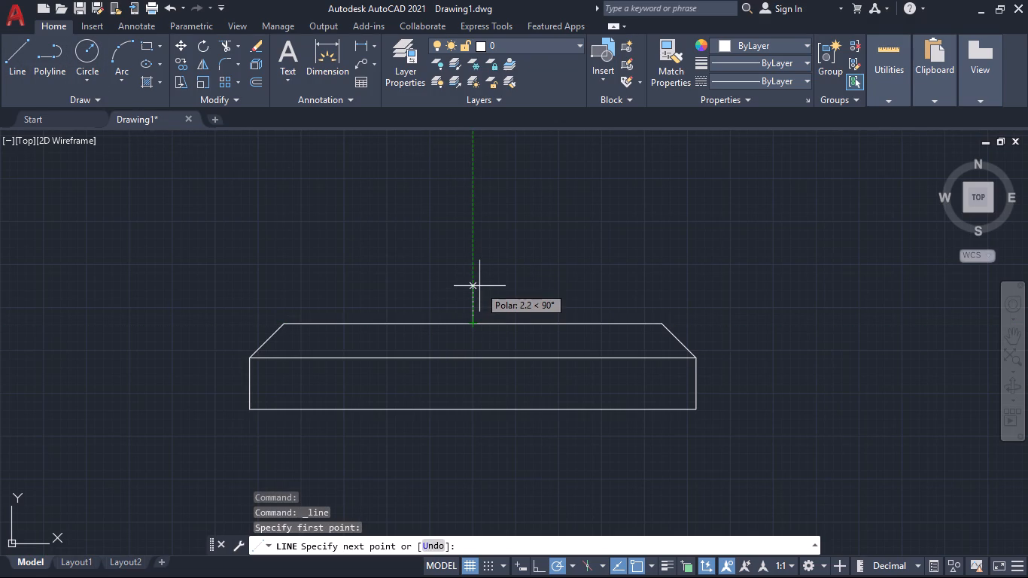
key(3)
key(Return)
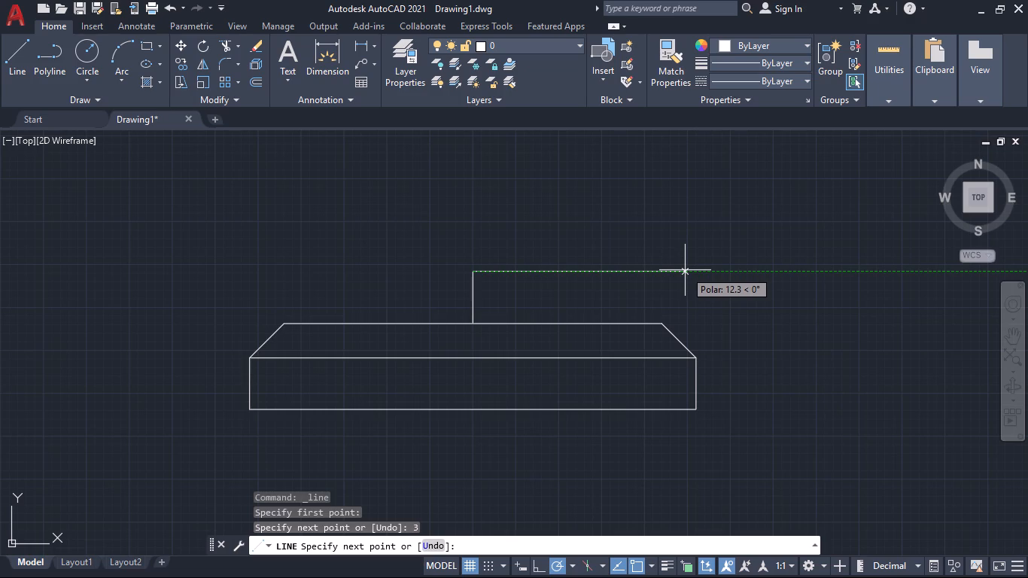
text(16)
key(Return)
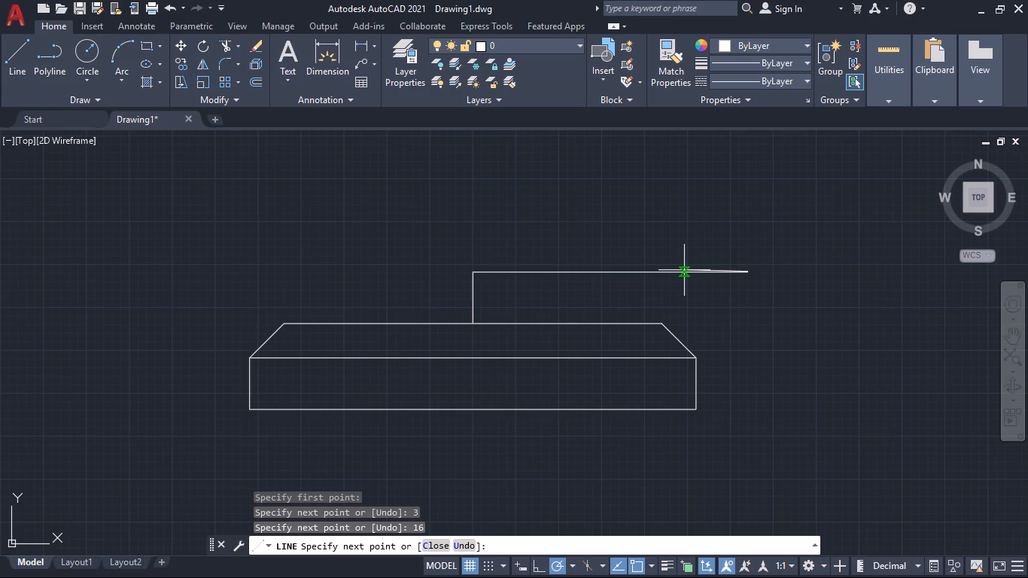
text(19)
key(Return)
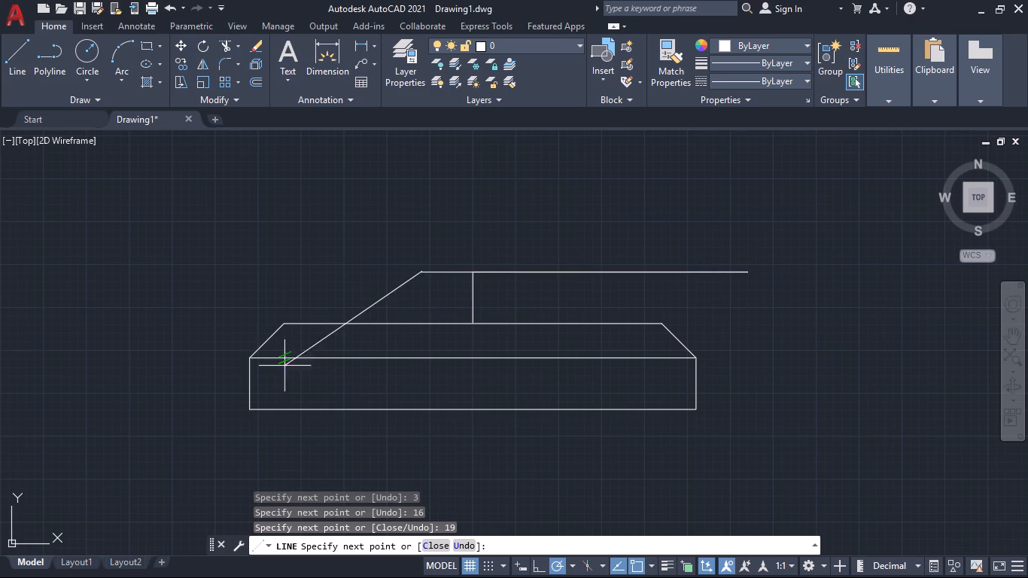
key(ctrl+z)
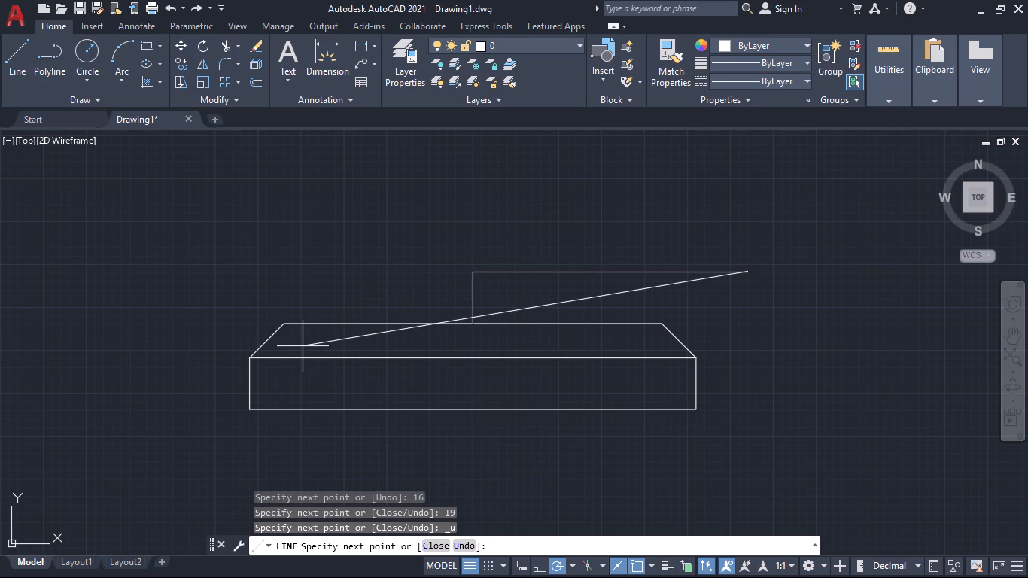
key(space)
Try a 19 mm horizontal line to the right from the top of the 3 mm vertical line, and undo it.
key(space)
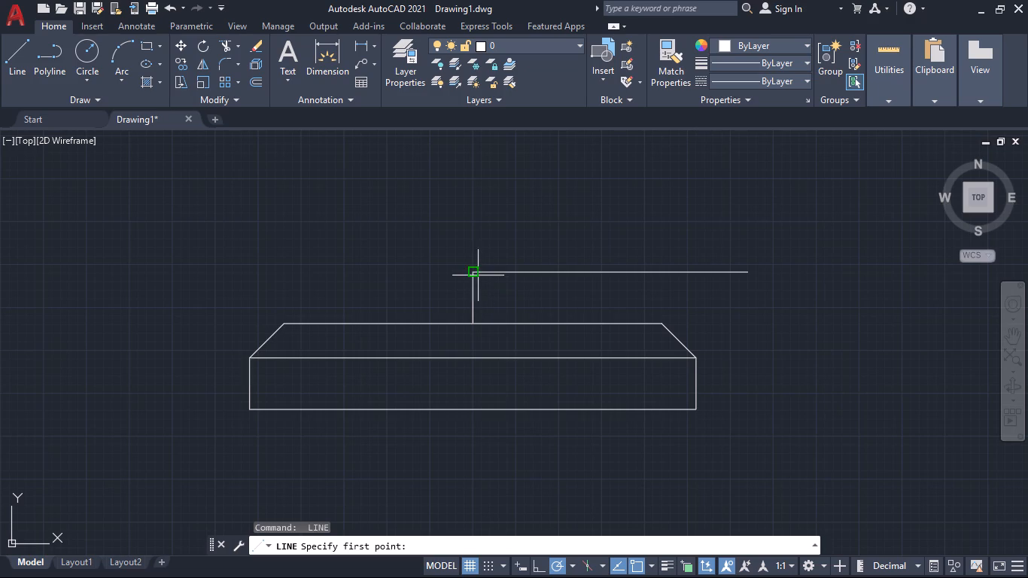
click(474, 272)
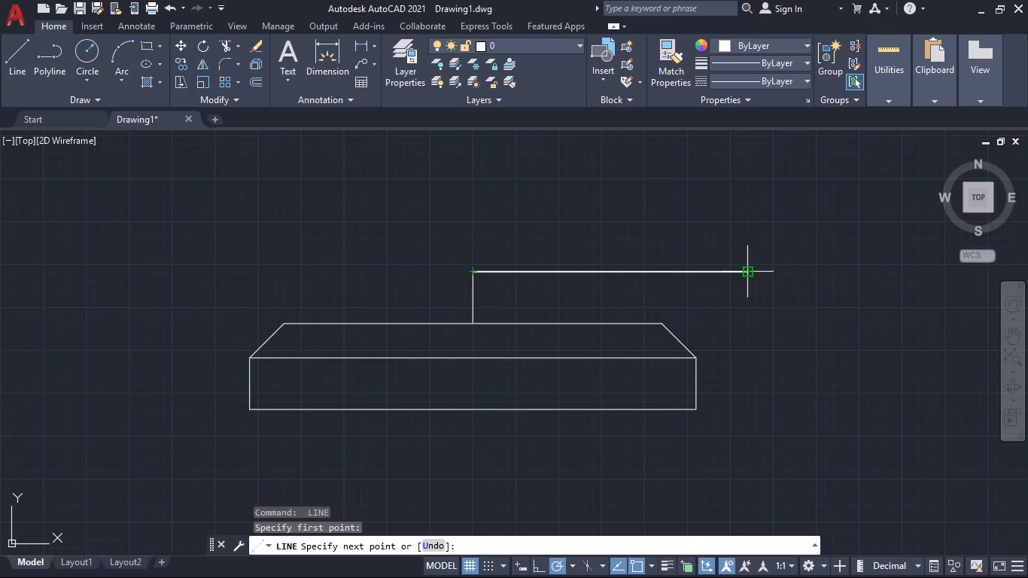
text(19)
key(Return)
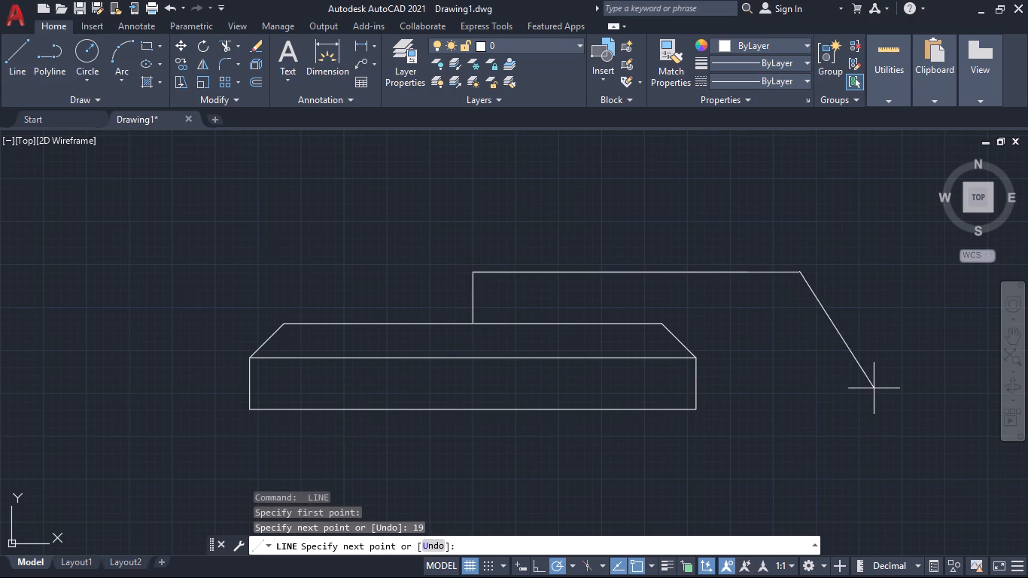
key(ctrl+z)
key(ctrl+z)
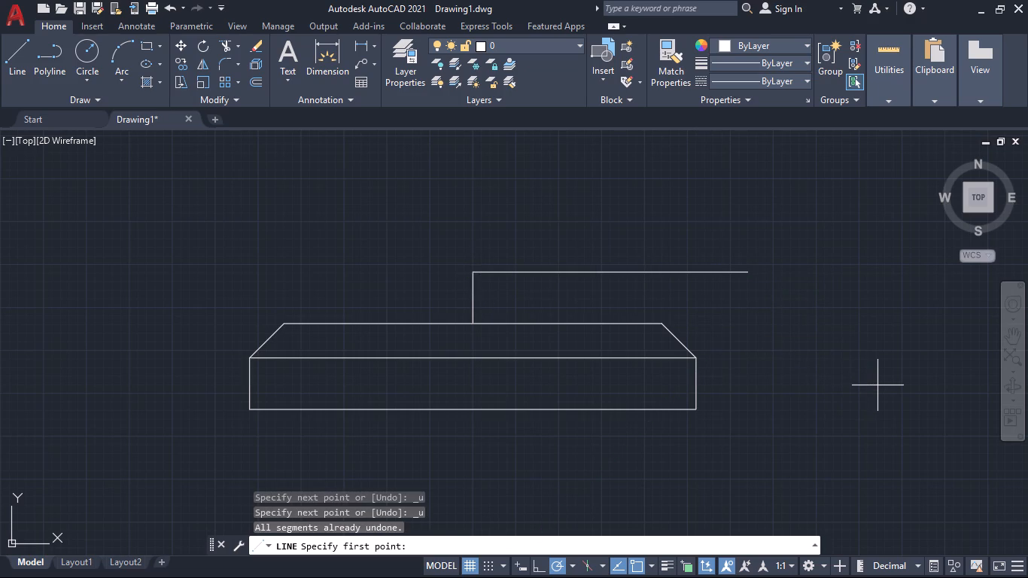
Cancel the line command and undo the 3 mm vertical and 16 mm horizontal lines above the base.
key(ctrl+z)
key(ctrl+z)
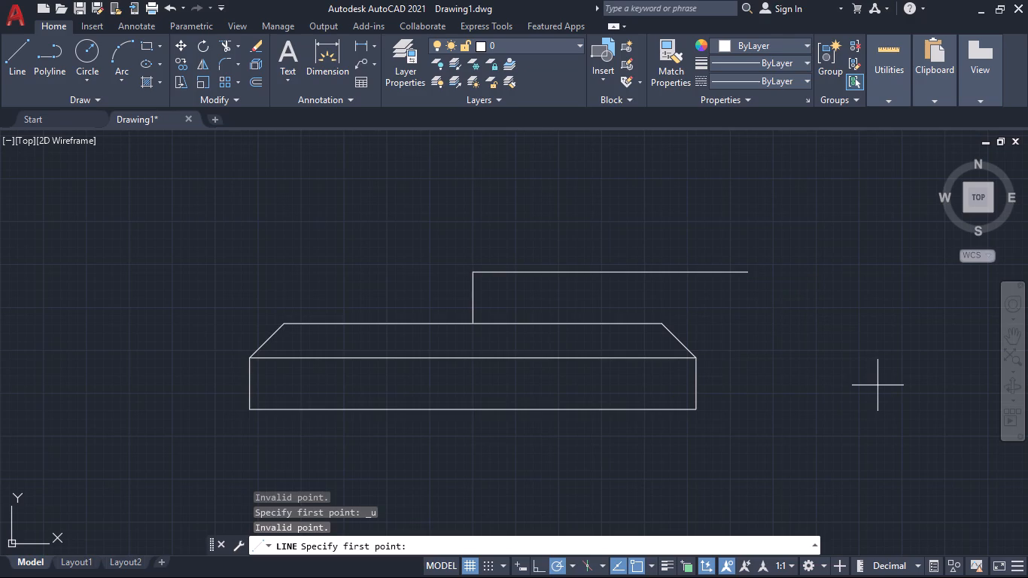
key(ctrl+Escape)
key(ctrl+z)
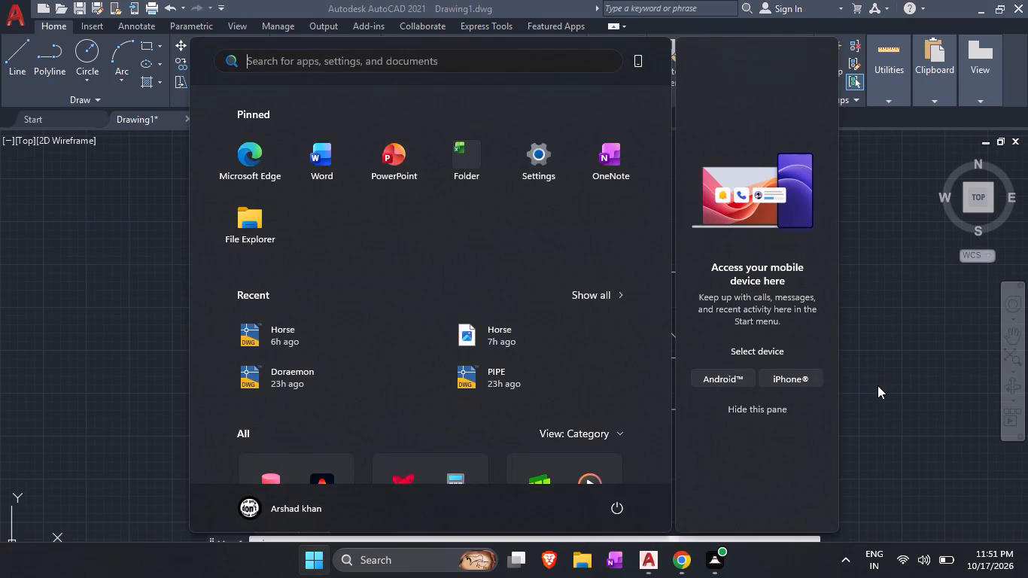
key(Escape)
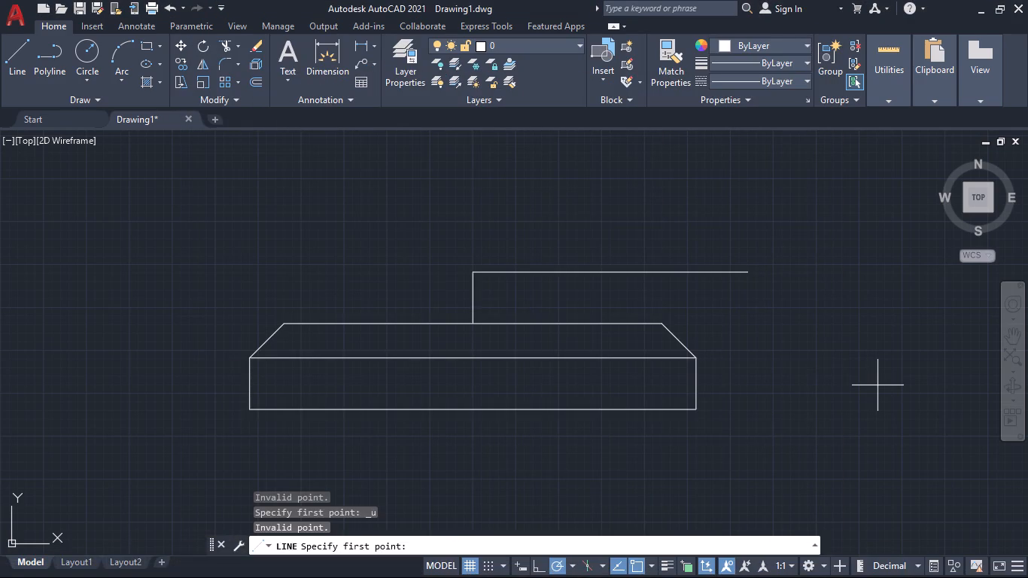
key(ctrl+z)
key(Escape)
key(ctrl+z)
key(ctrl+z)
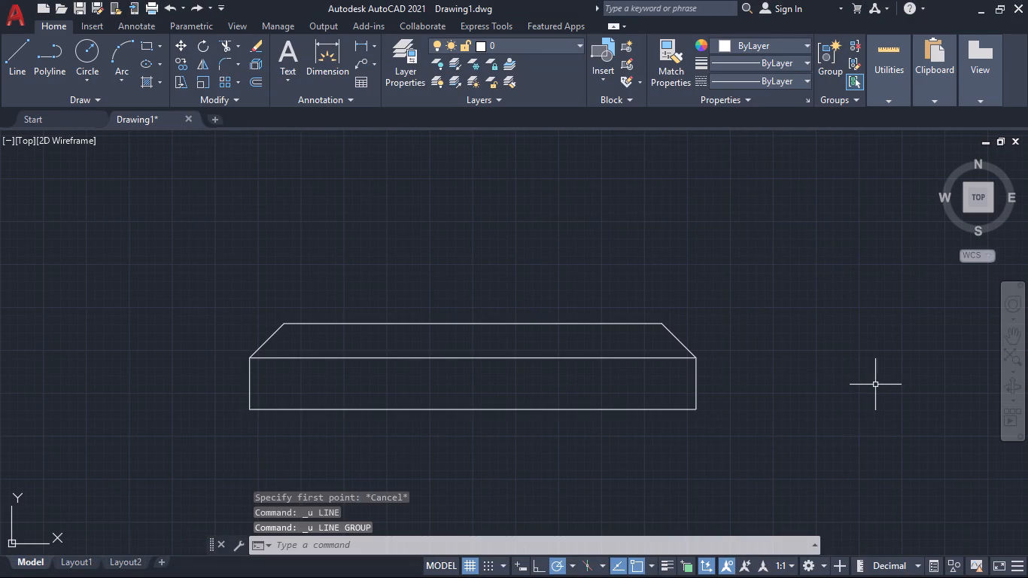
Draw a 3 mm vertical line up from the bevelled top edge's midpoint and continue it 19 mm horizontally to the right.
click(6, 58)
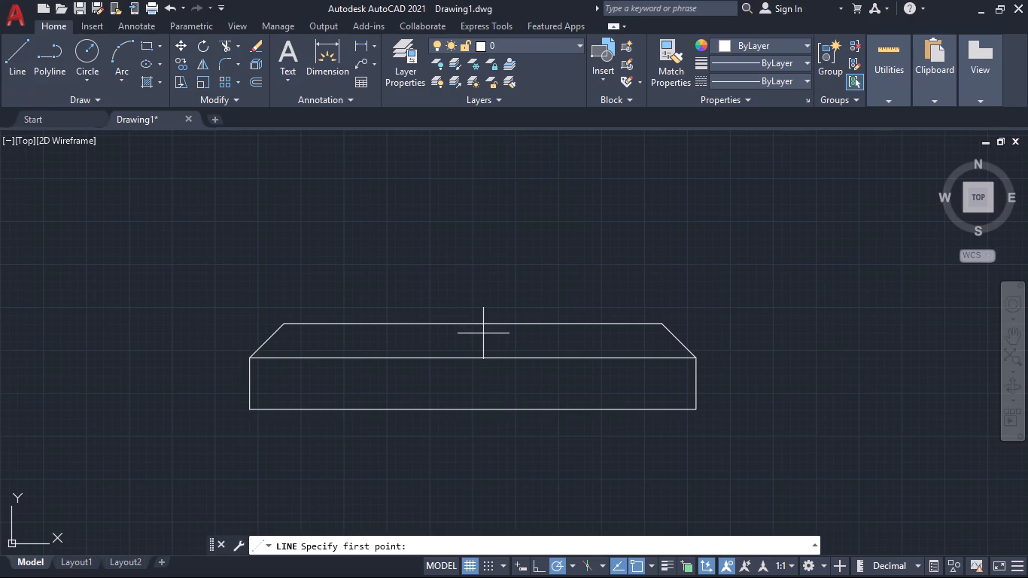
click(473, 324)
key(3)
key(Return)
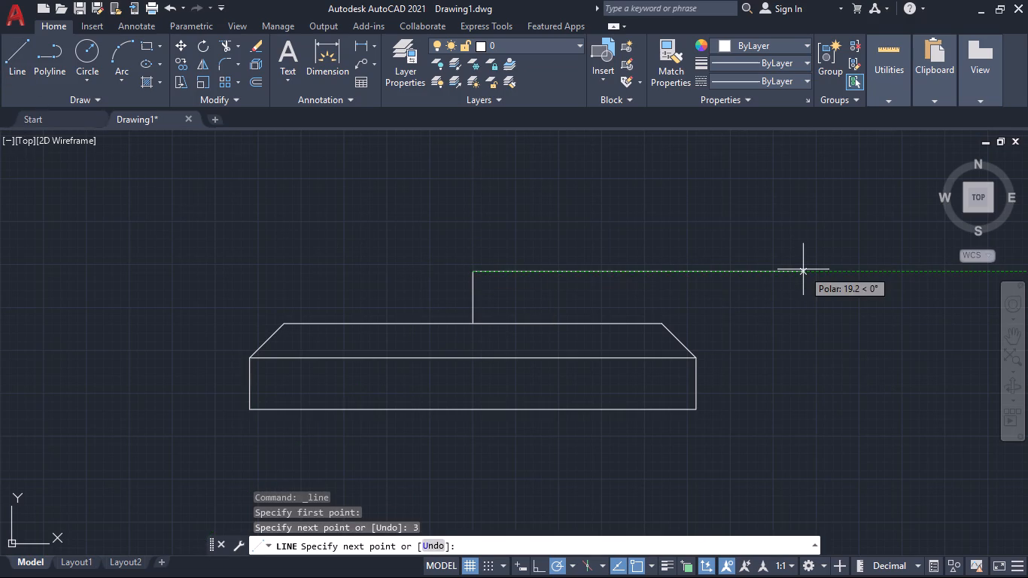
text(19)
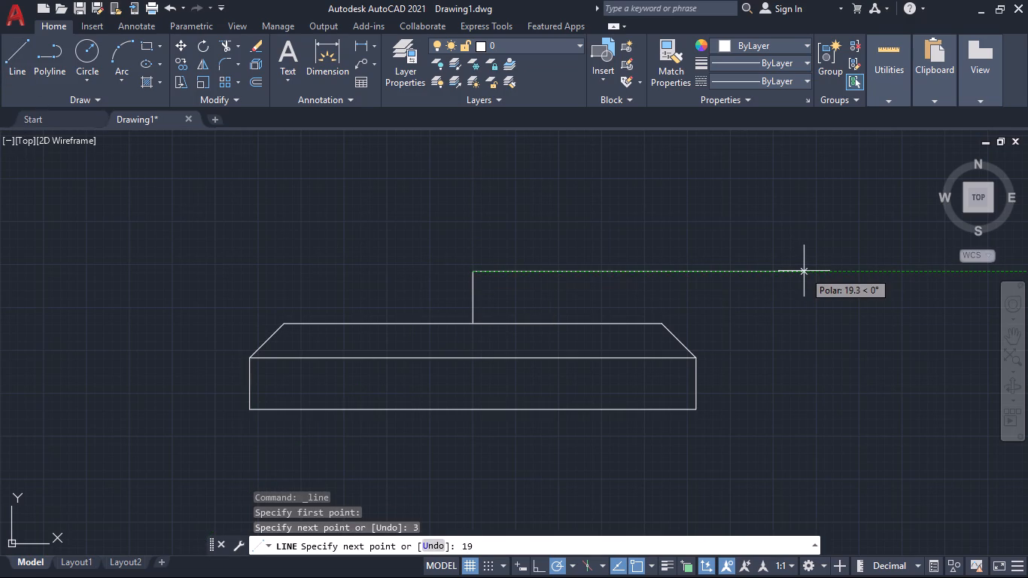
key(Return)
key(space)
Draw a 19 mm horizontal line to the left from the top of the 3 mm vertical line.
key(space)
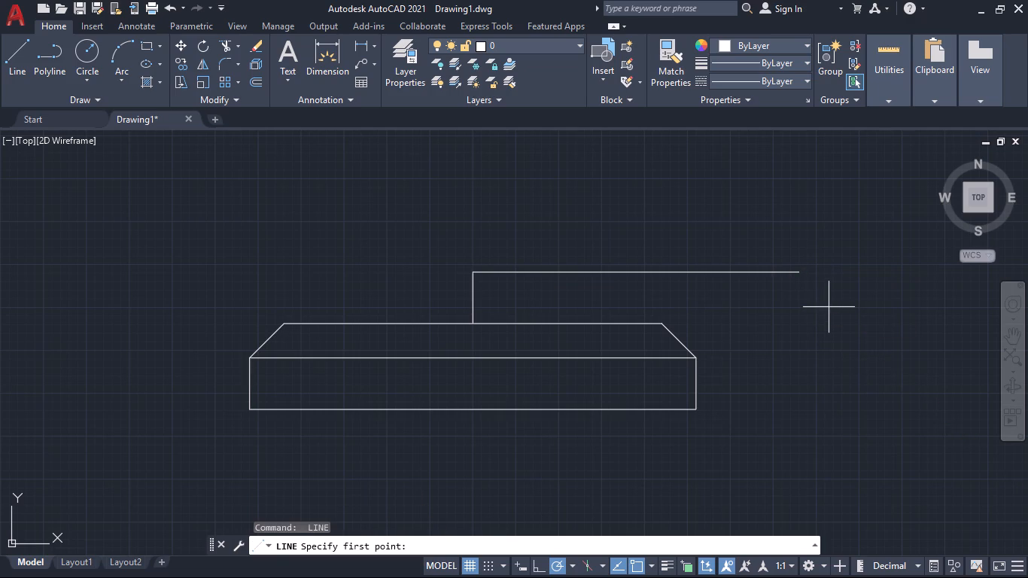
click(470, 272)
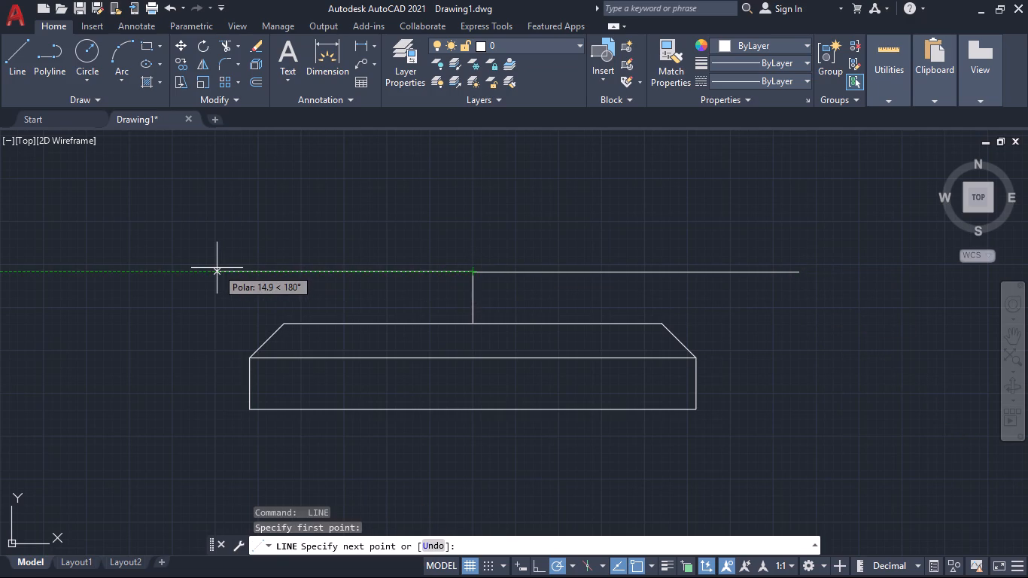
text(19)
key(Return)
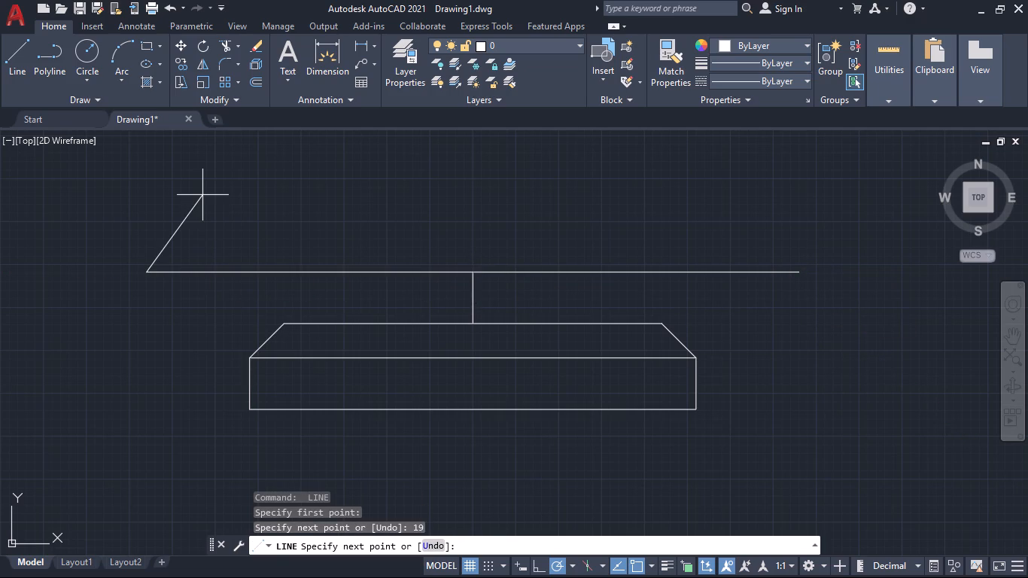
key(space)
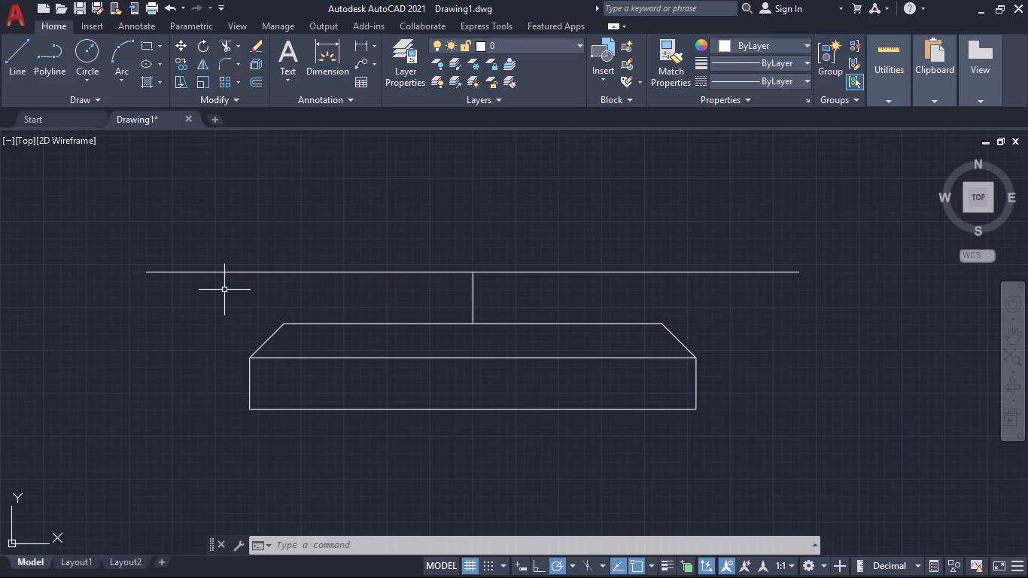
Draw another 3 mm vertical line up from the centre of the long horizontal line and continue it 19 mm to the left.
middle_drag(256, 309, 240, 309)
click(216, 62)
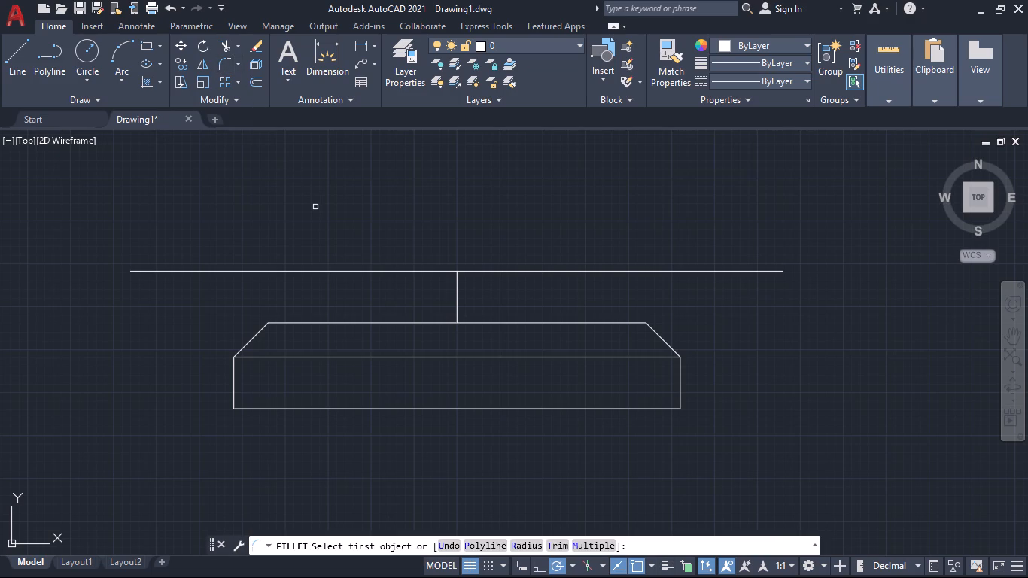
click(14, 50)
click(457, 272)
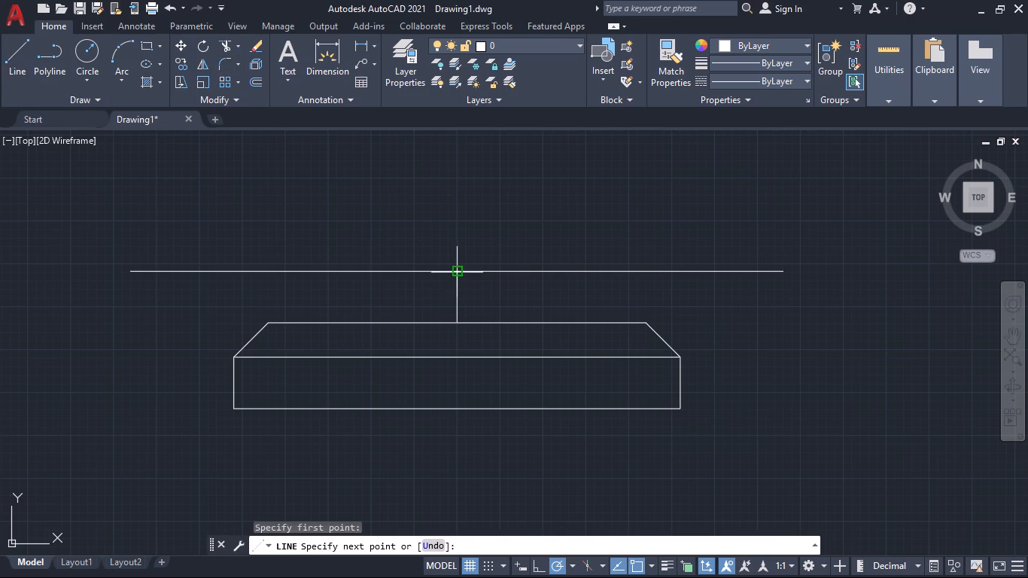
key(3)
key(Return)
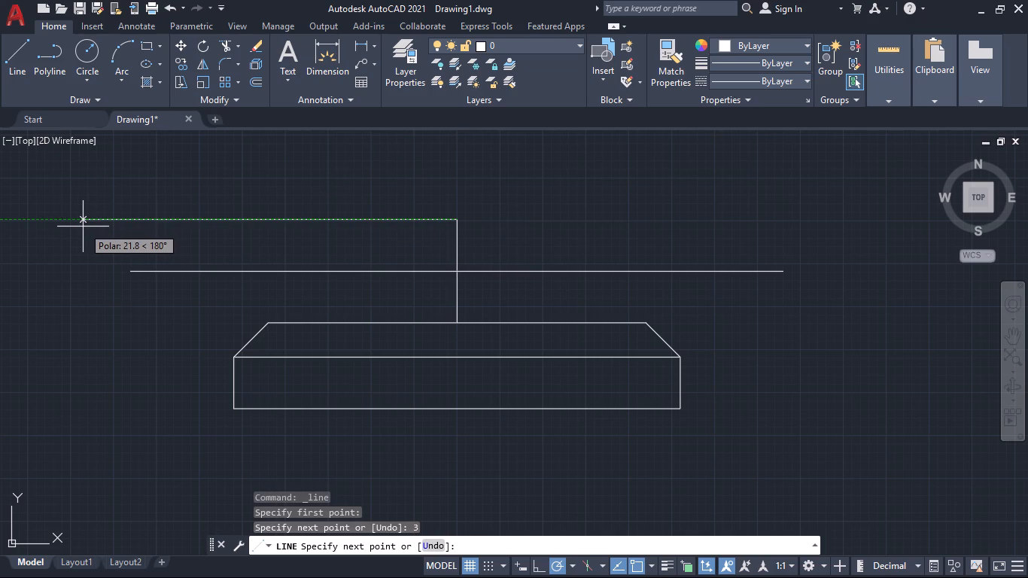
text(19)
key(Return)
key(space)
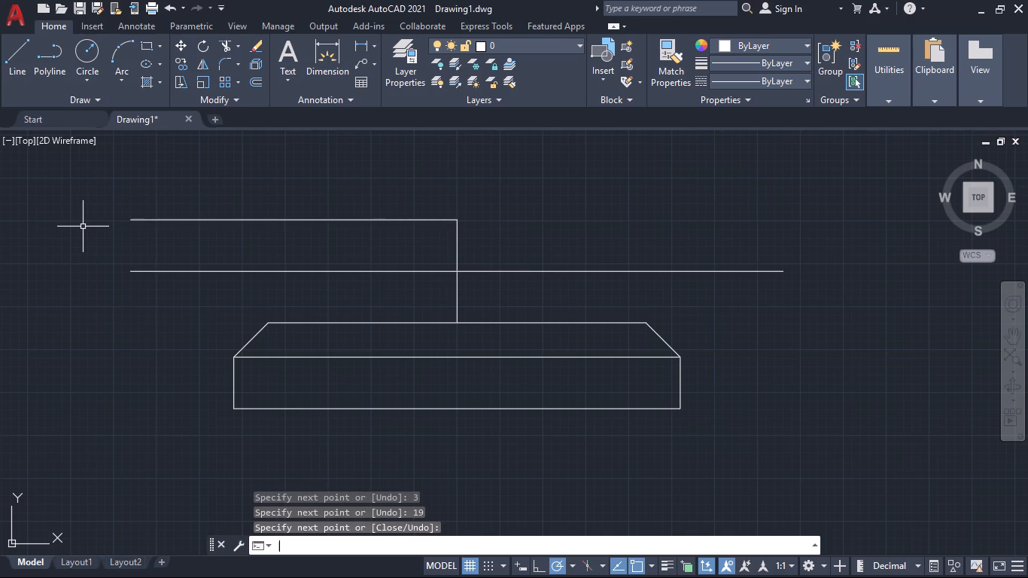
key(space)
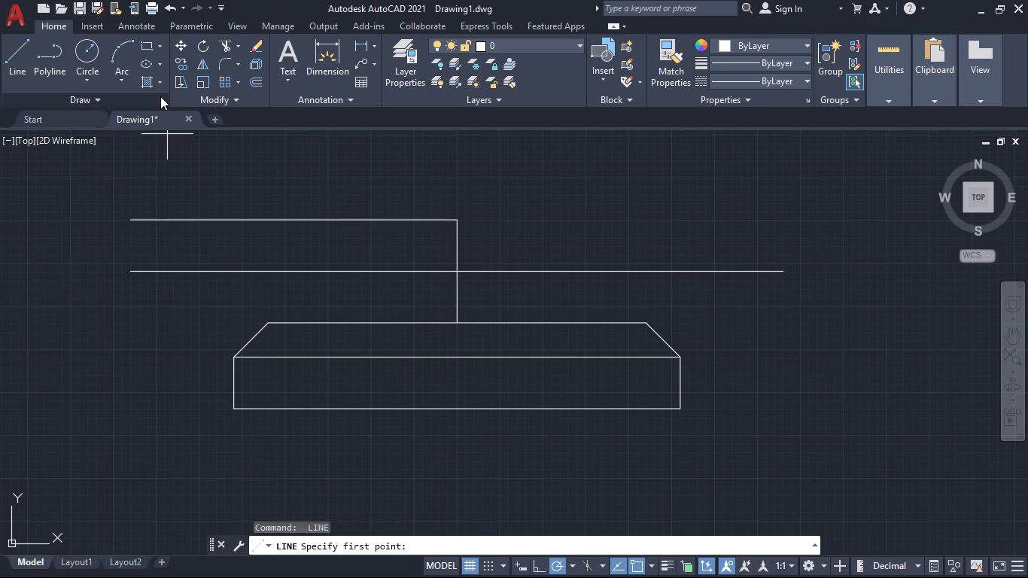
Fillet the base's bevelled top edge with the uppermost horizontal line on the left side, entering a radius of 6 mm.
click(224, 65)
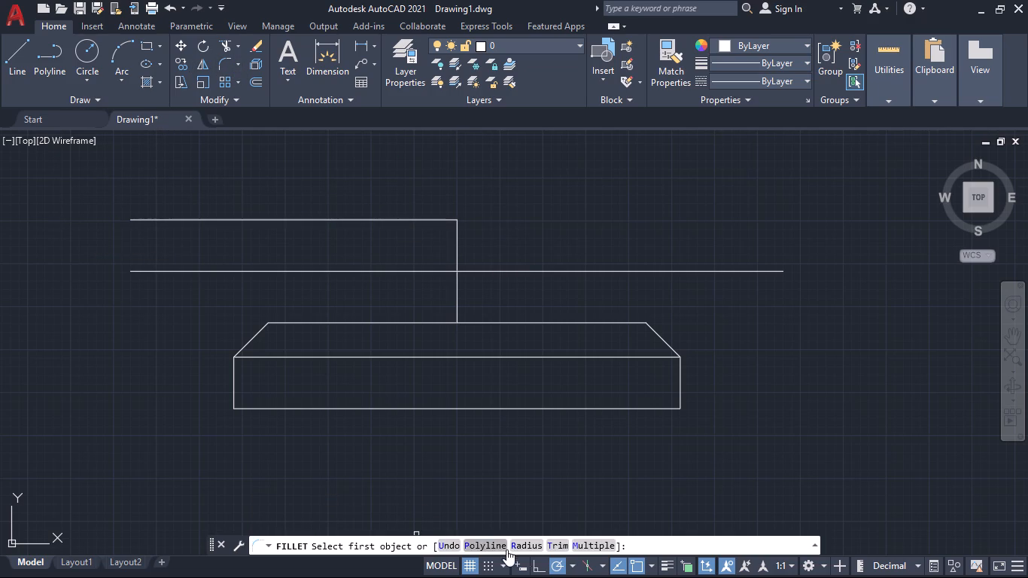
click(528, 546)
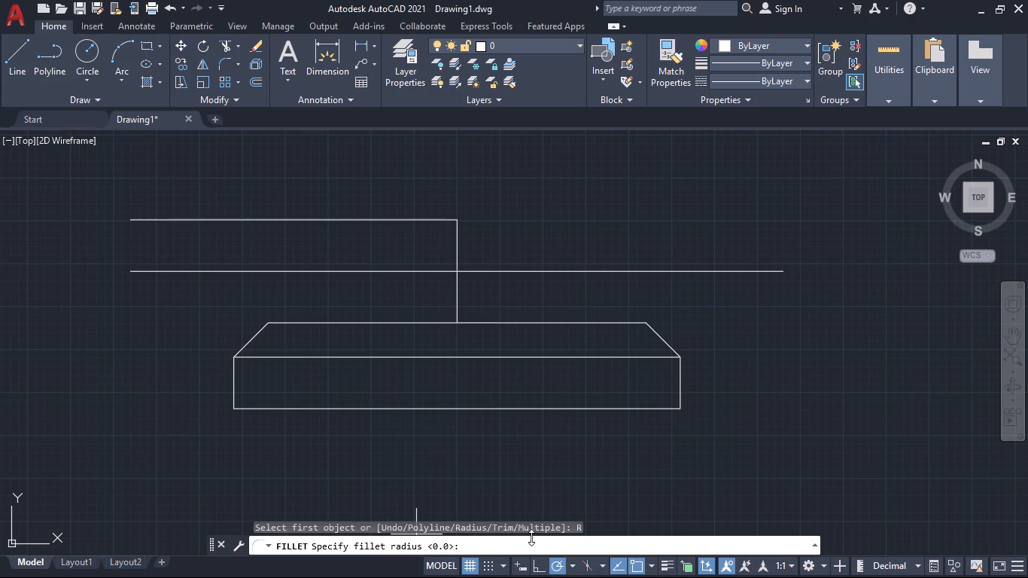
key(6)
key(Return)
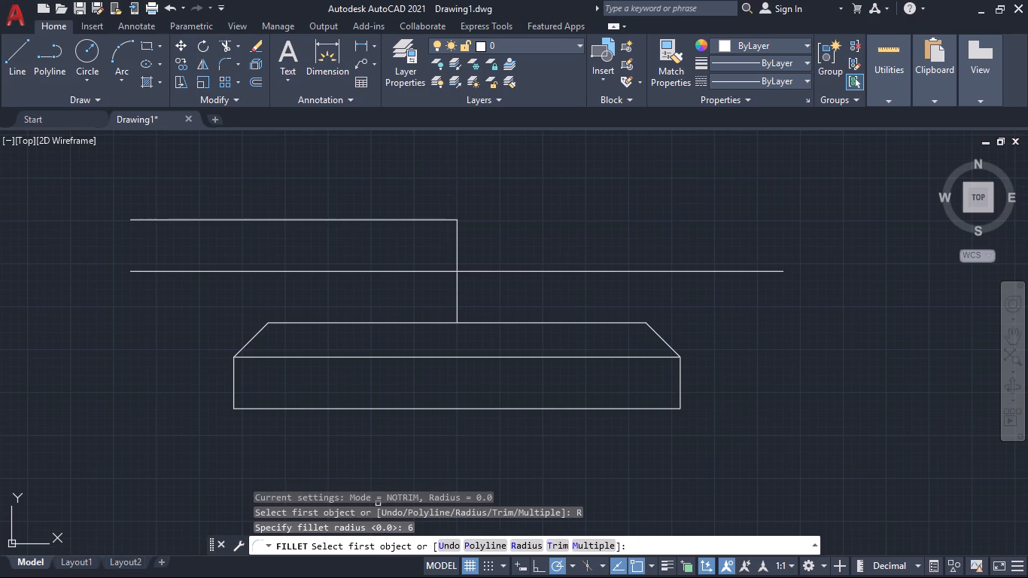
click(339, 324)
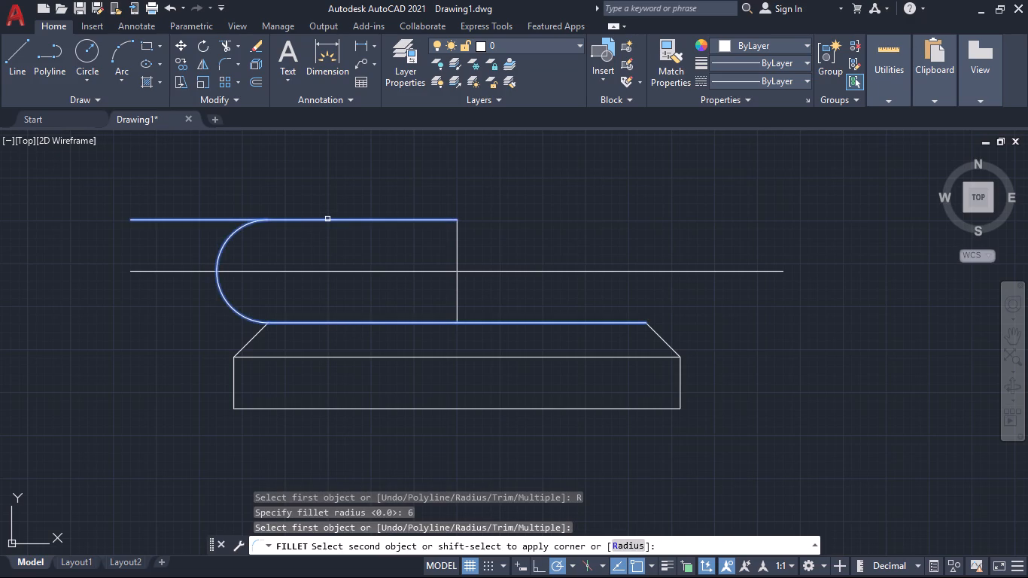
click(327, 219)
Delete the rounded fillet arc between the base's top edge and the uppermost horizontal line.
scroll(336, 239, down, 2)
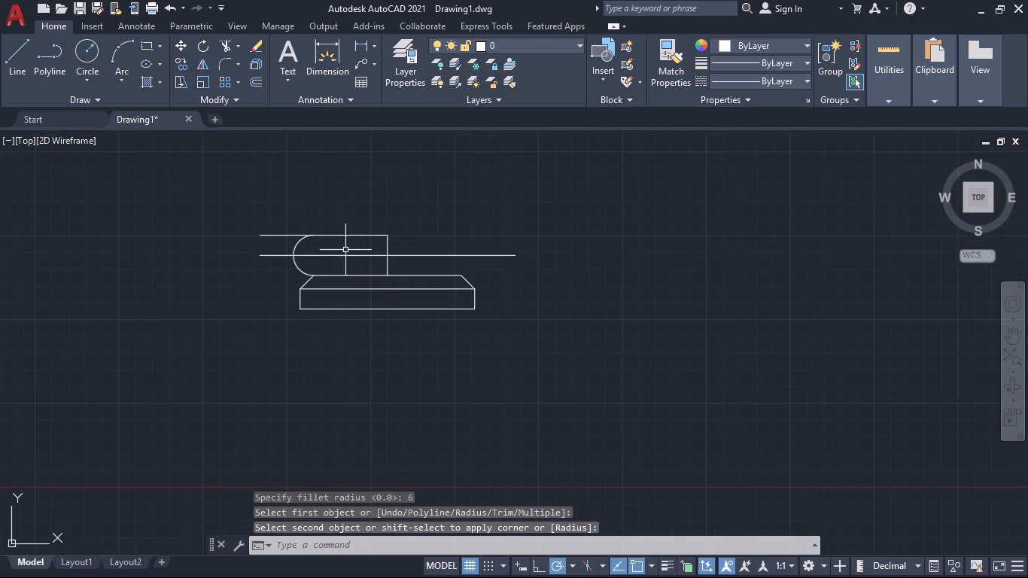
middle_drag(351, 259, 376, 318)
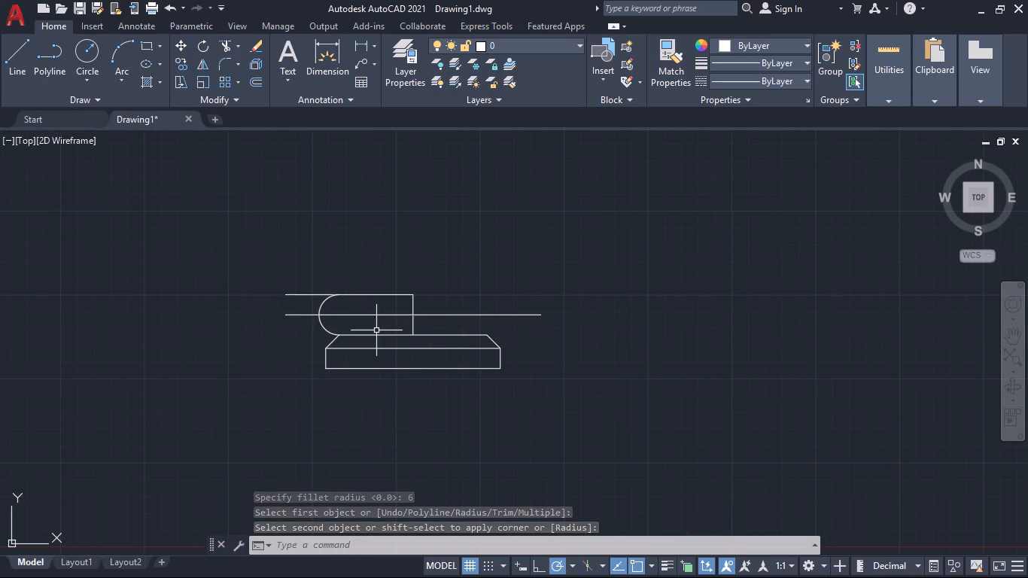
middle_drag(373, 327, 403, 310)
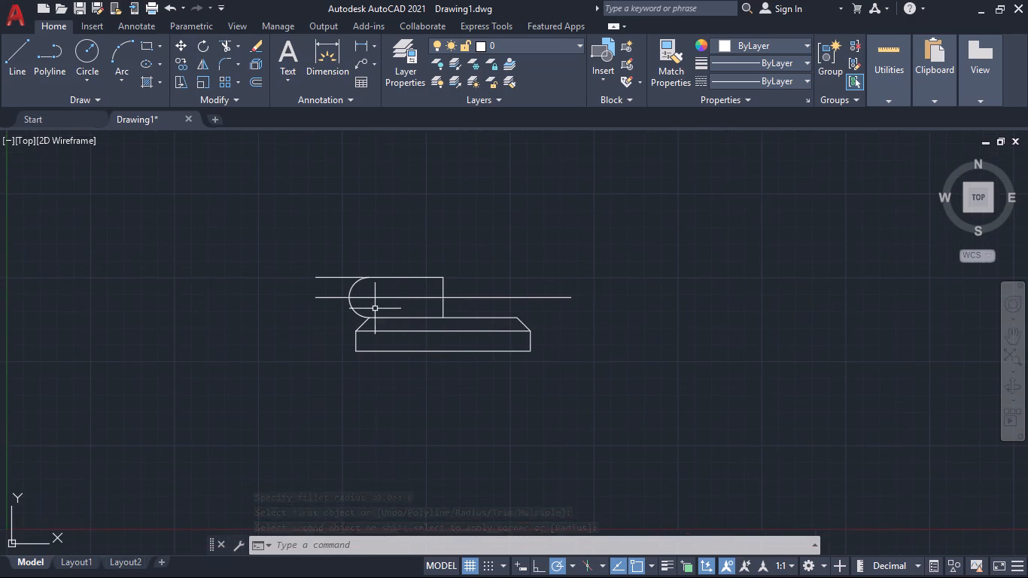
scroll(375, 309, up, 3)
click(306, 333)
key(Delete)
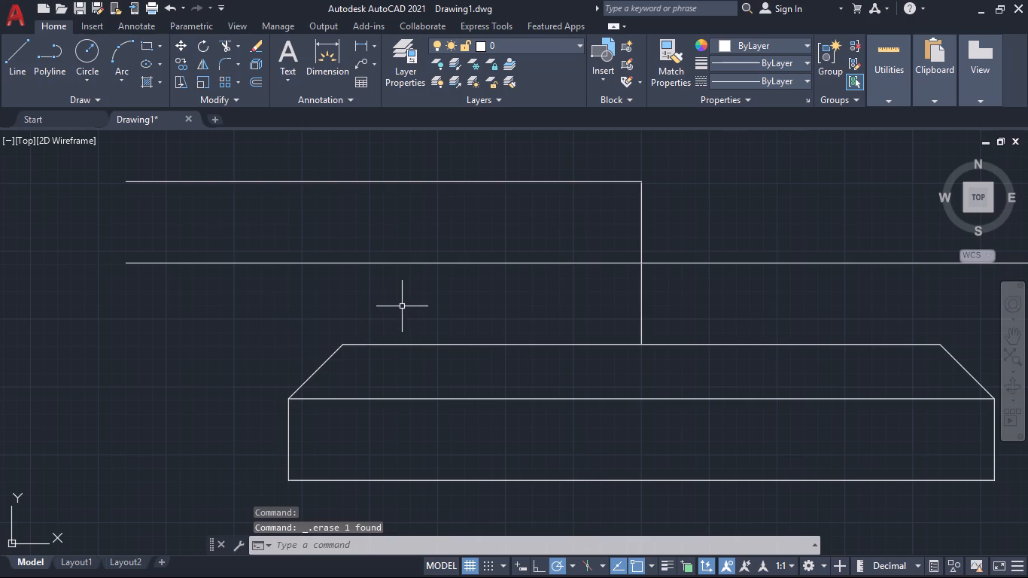
Delete the three 19 mm horizontal lines above the base, keeping the vertical centre lines.
middle_drag(402, 306, 346, 268)
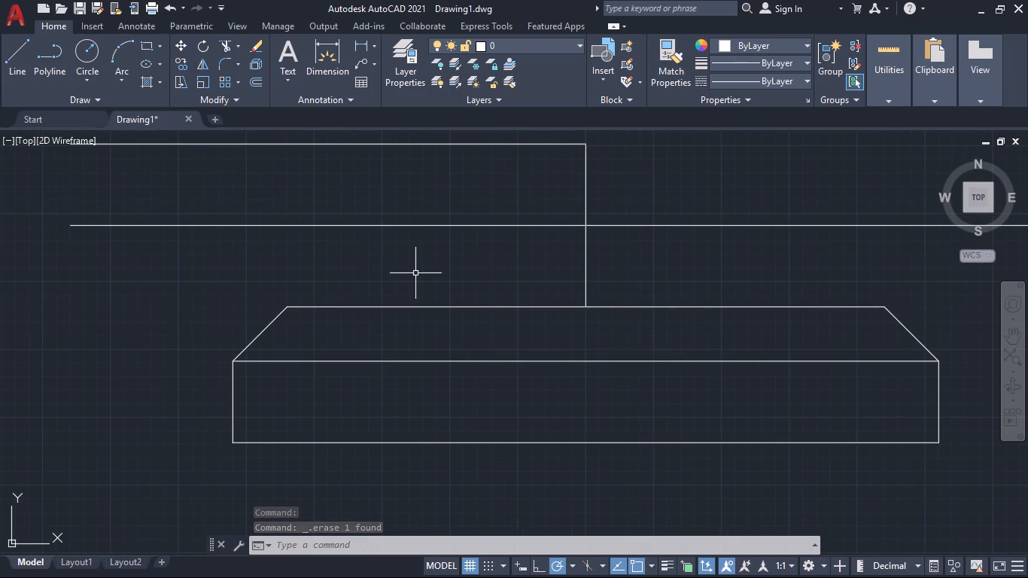
middle_drag(415, 272, 391, 309)
middle_drag(391, 310, 402, 207)
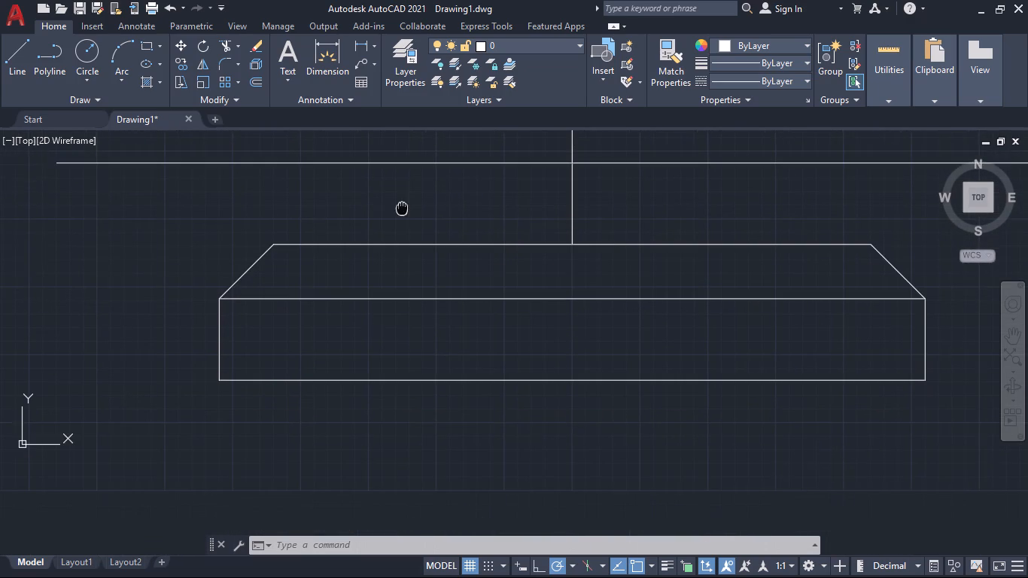
middle_drag(402, 207, 402, 206)
middle_drag(402, 208, 358, 327)
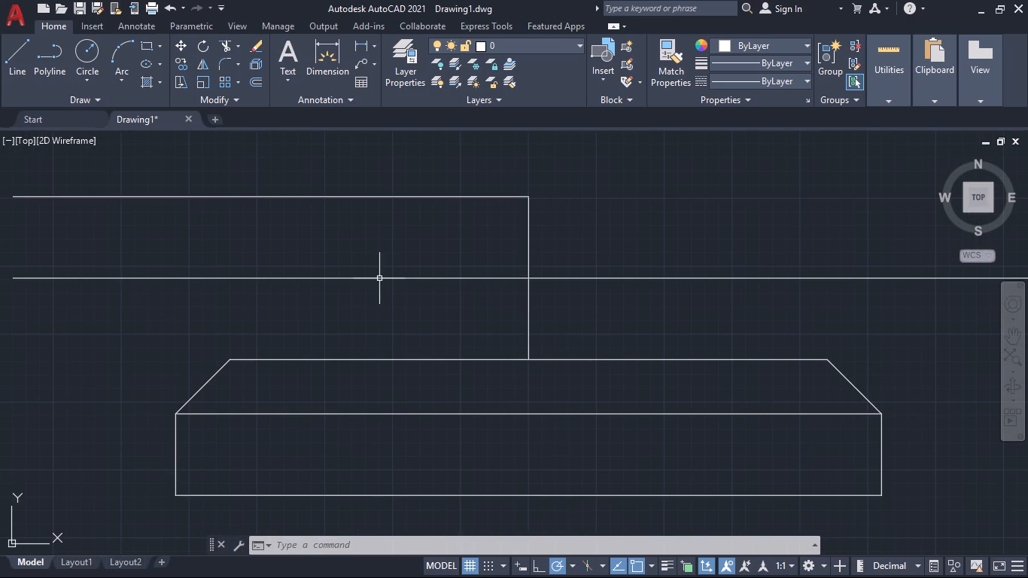
click(381, 275)
click(405, 301)
click(421, 300)
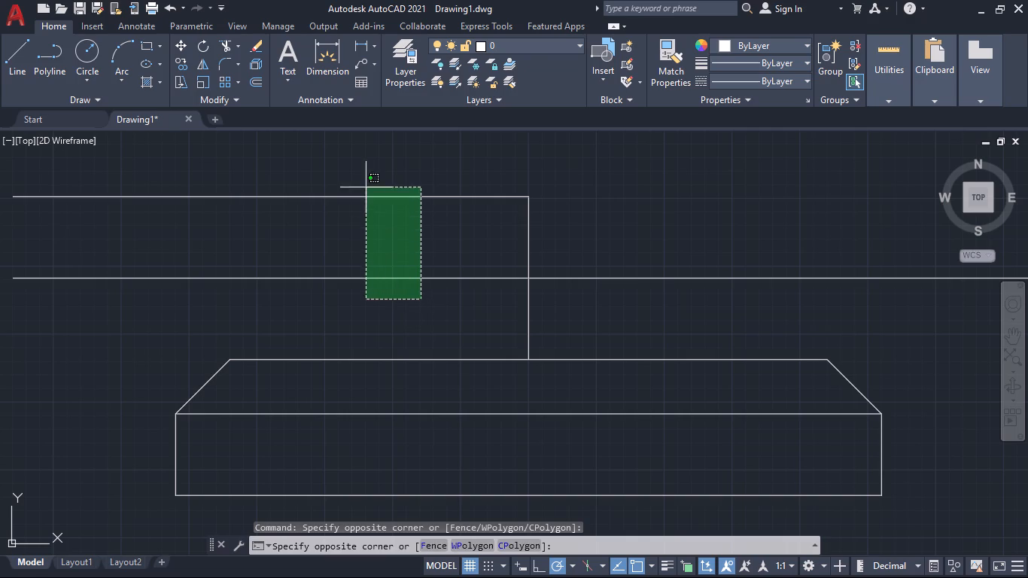
click(364, 183)
click(775, 295)
click(762, 258)
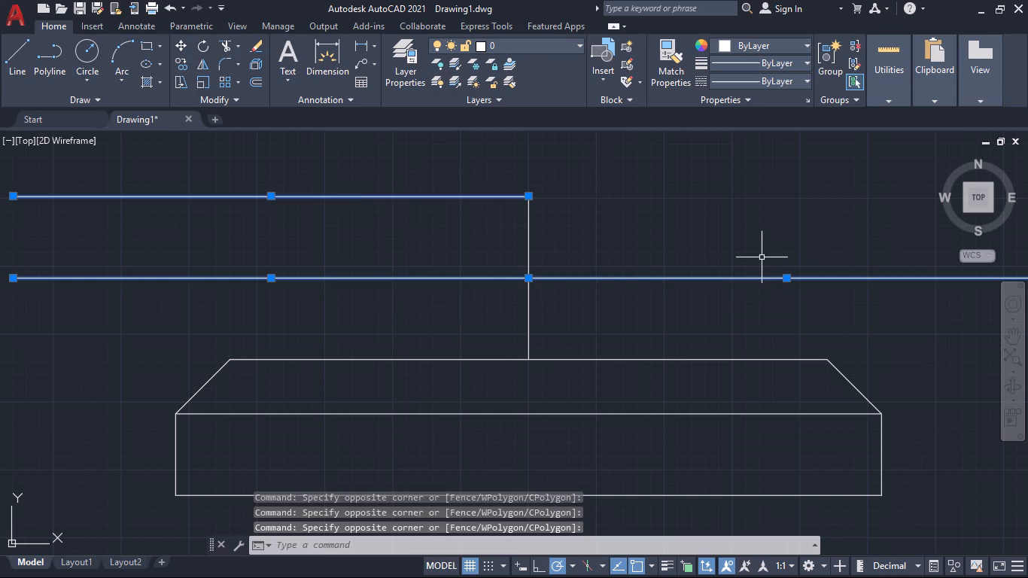
key(Delete)
Draw a 10 mm horizontal line to the left from the point where the two 3 mm vertical lines meet.
click(27, 49)
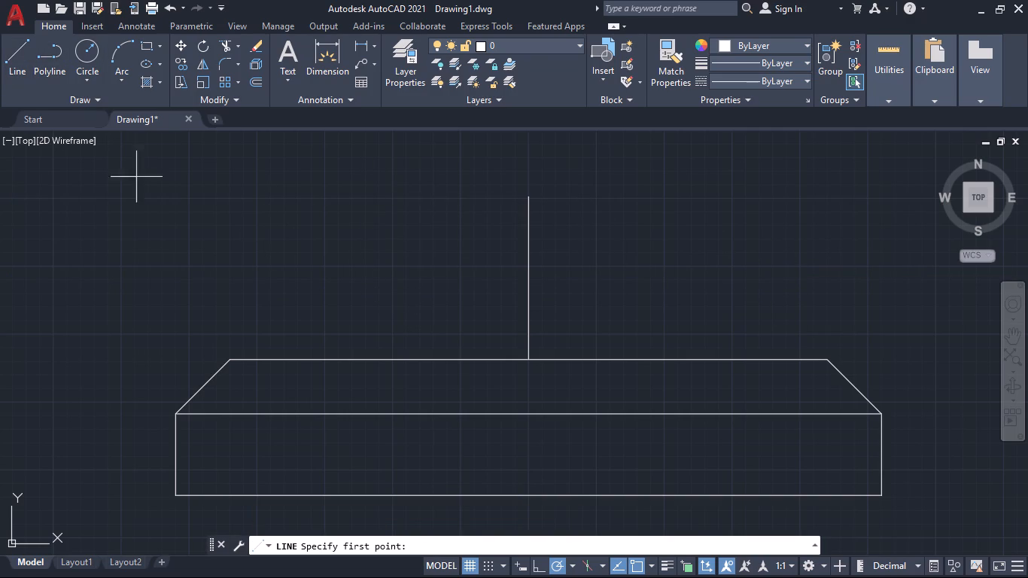
click(529, 273)
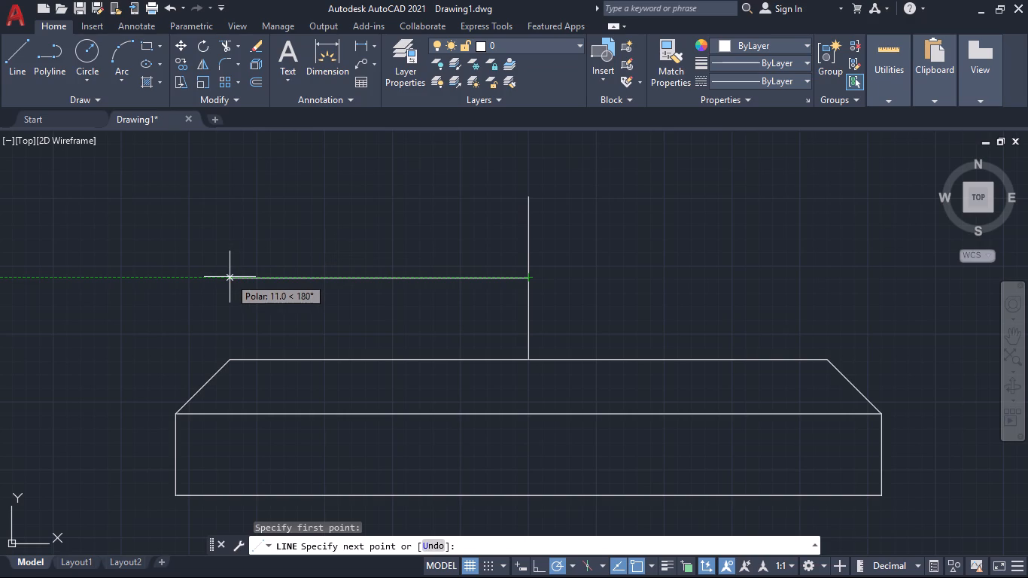
text(12)
key(Return)
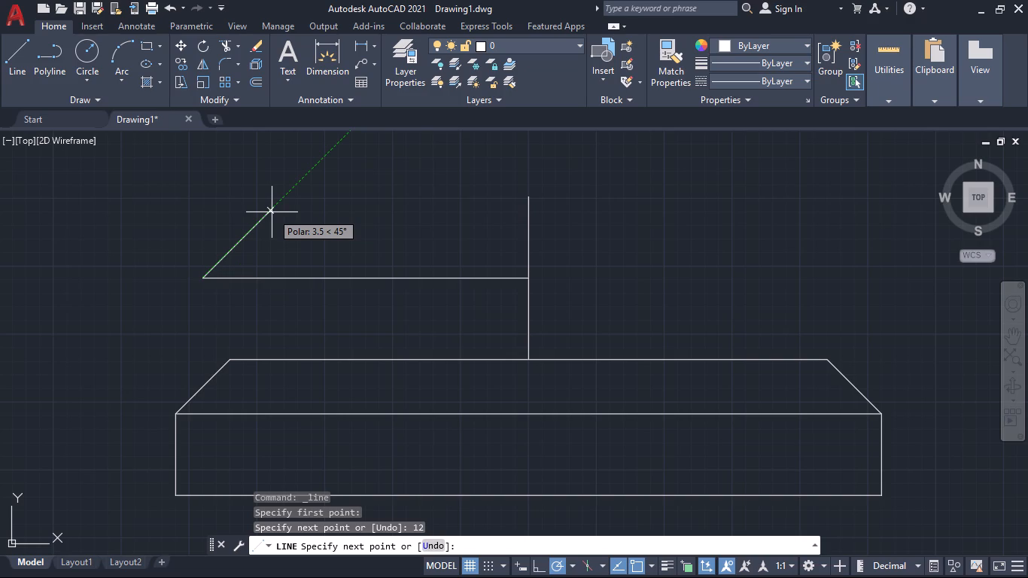
key(ctrl+z)
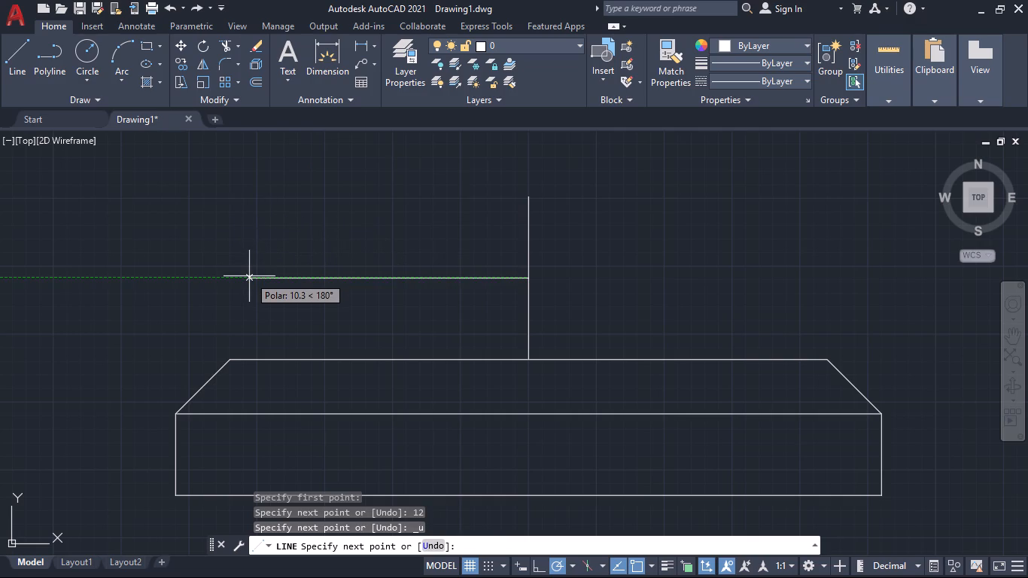
text(10)
key(Return)
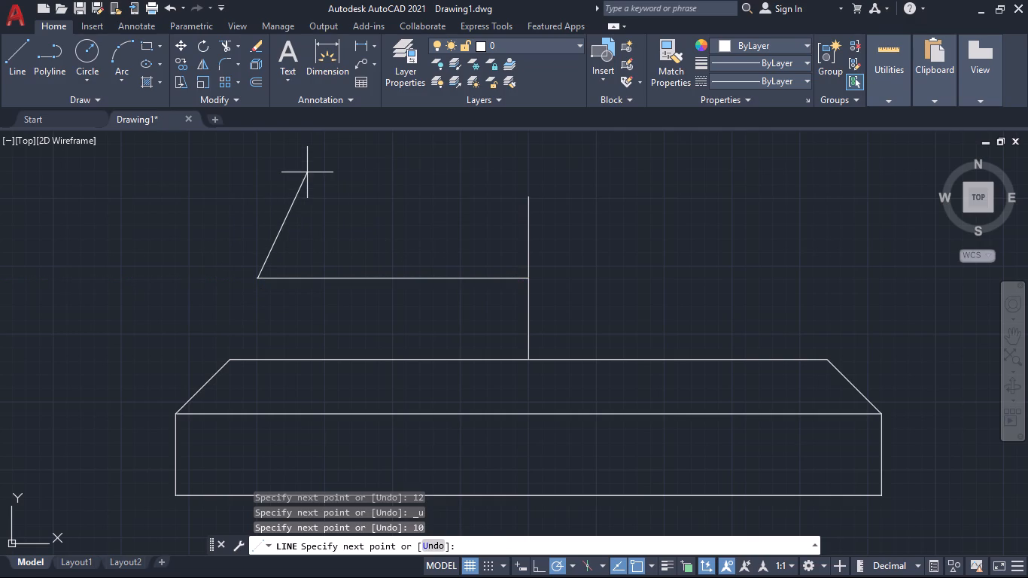
key(space)
Draw a matching 10 mm horizontal line to the right from the junction of the two vertical lines.
key(space)
click(530, 279)
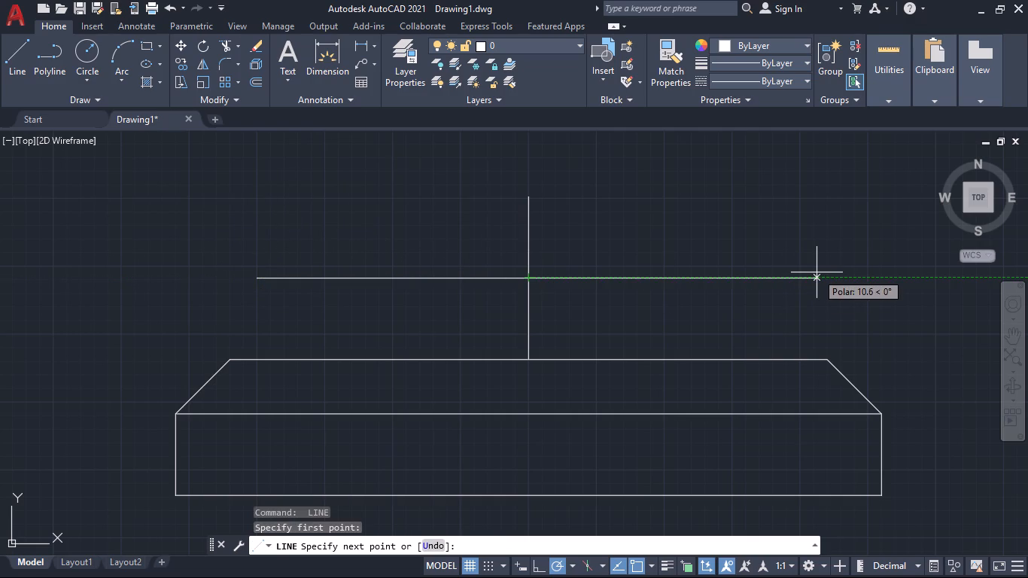
text(10)
key(Return)
key(space)
Start a line from the midpoint of the base's bevelled top edge, at the foot of the vertical centre line.
key(space)
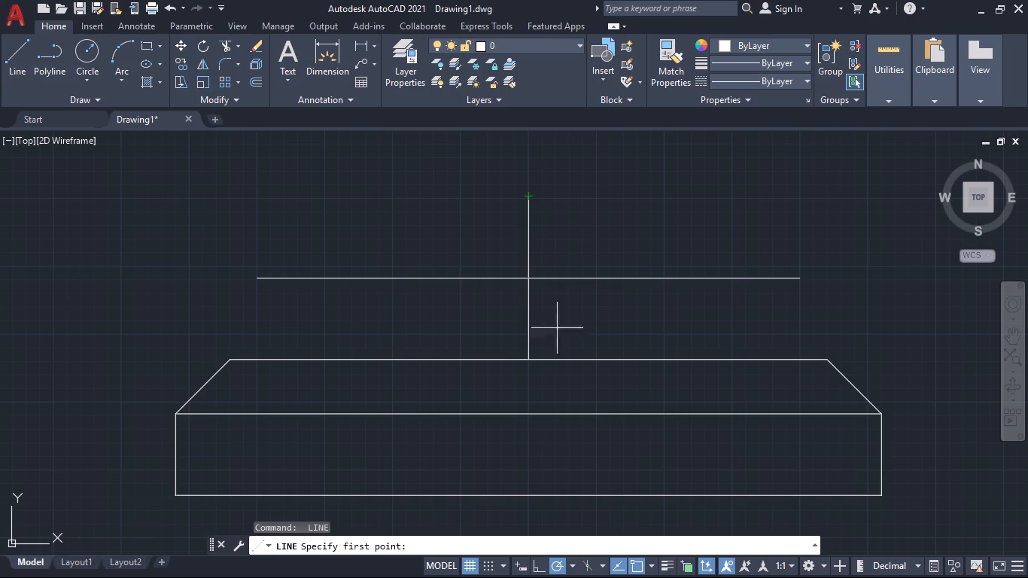
click(529, 354)
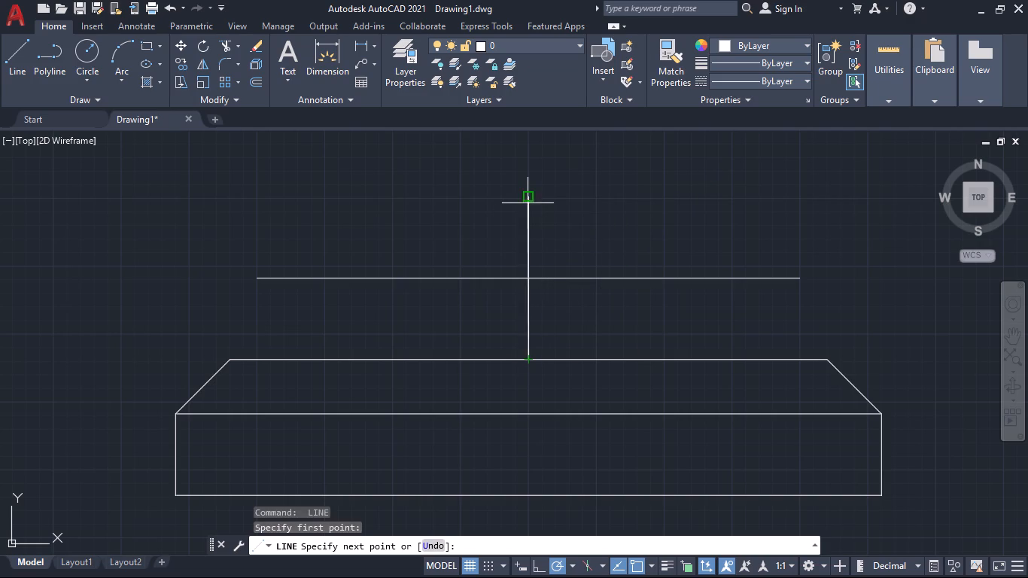
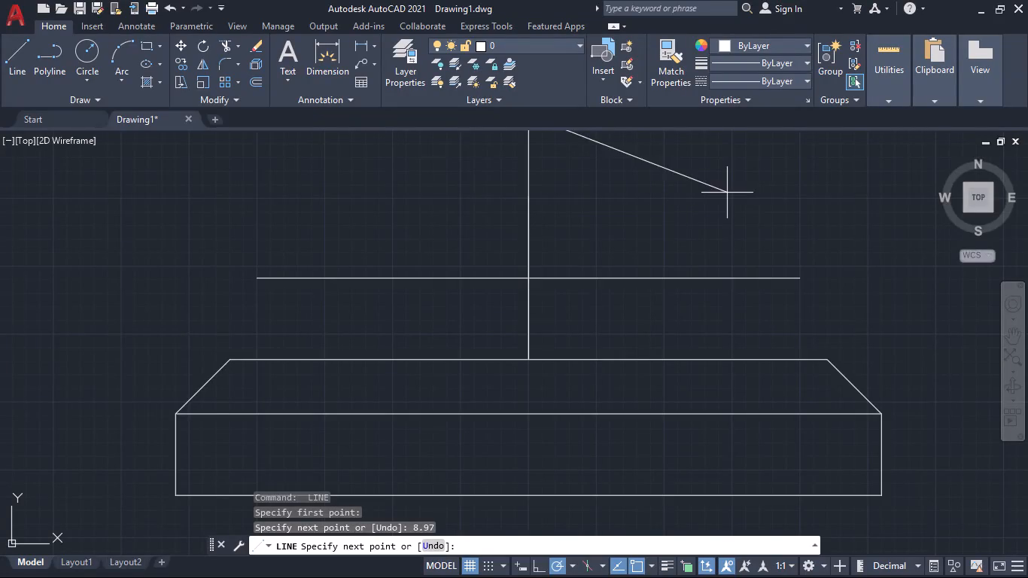
Continue the line 10 mm horizontally to the right from the top of the 8.97 mm vertical segment and end it.
middle_drag(726, 197, 704, 384)
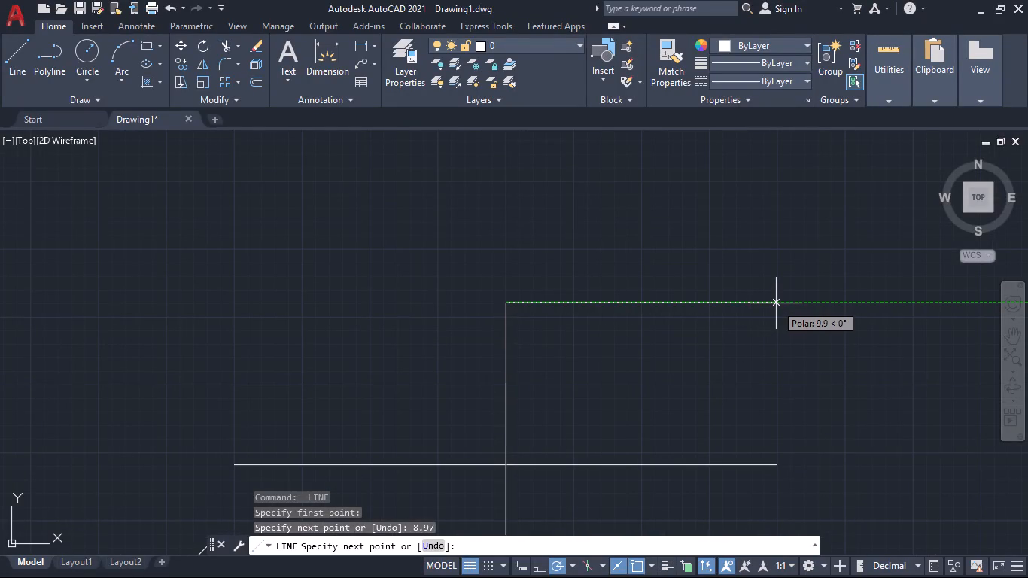
text(10)
key(Return)
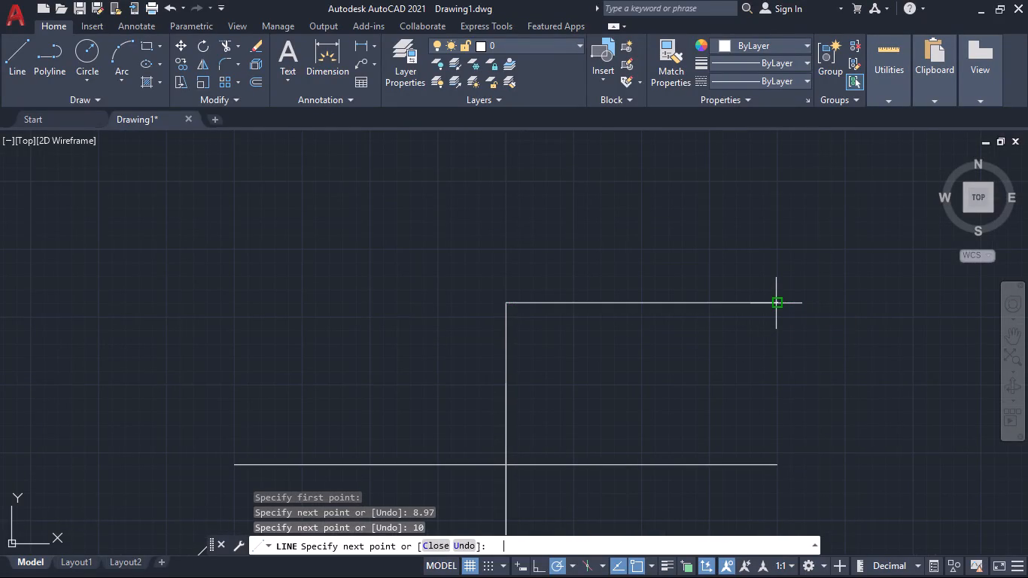
key(space)
Delete the two 10 mm horizontal lines on either side of the centre line, just above the base.
scroll(814, 354, down, 2)
middle_drag(812, 363, 800, 342)
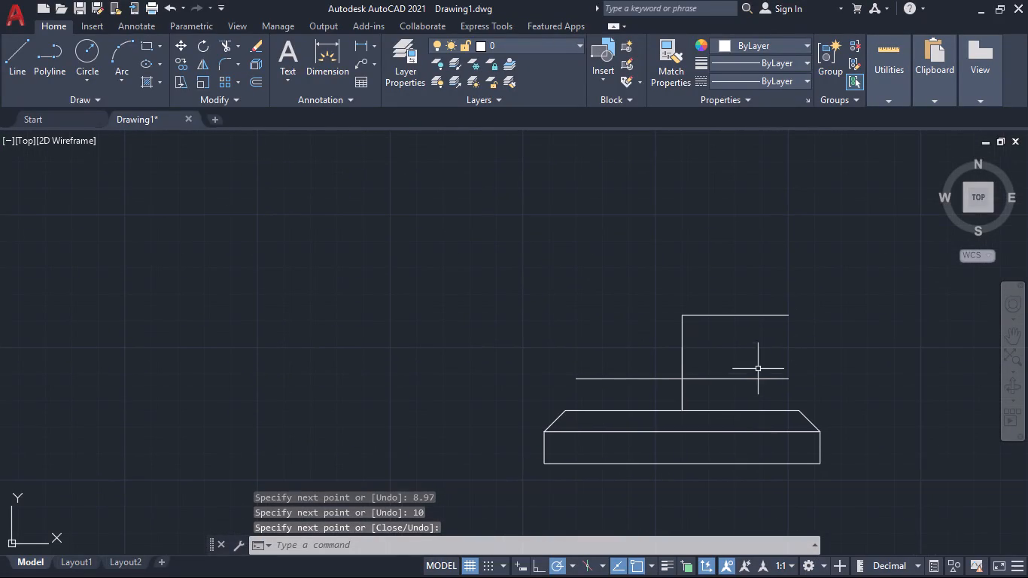
click(748, 379)
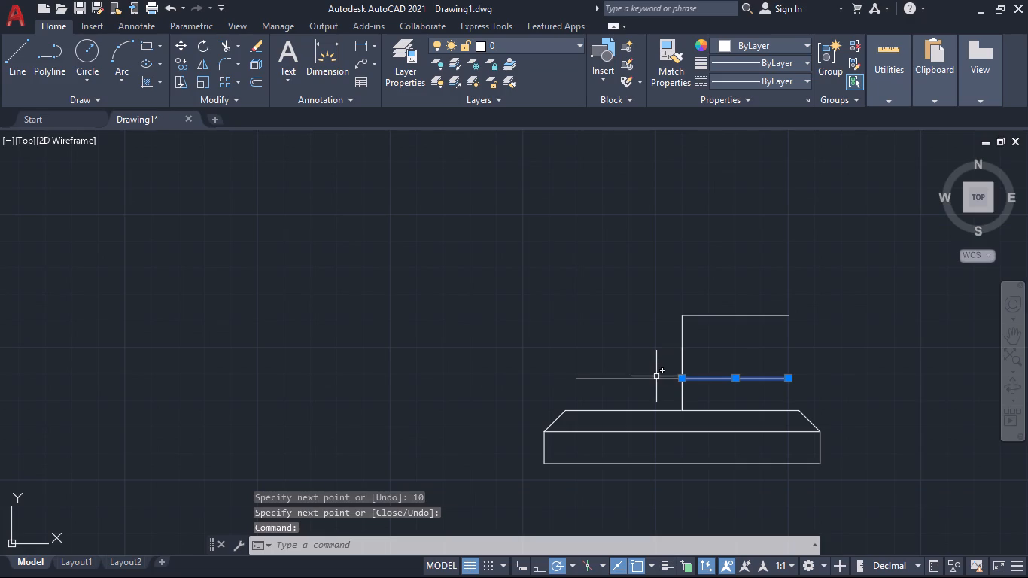
click(659, 379)
key(Delete)
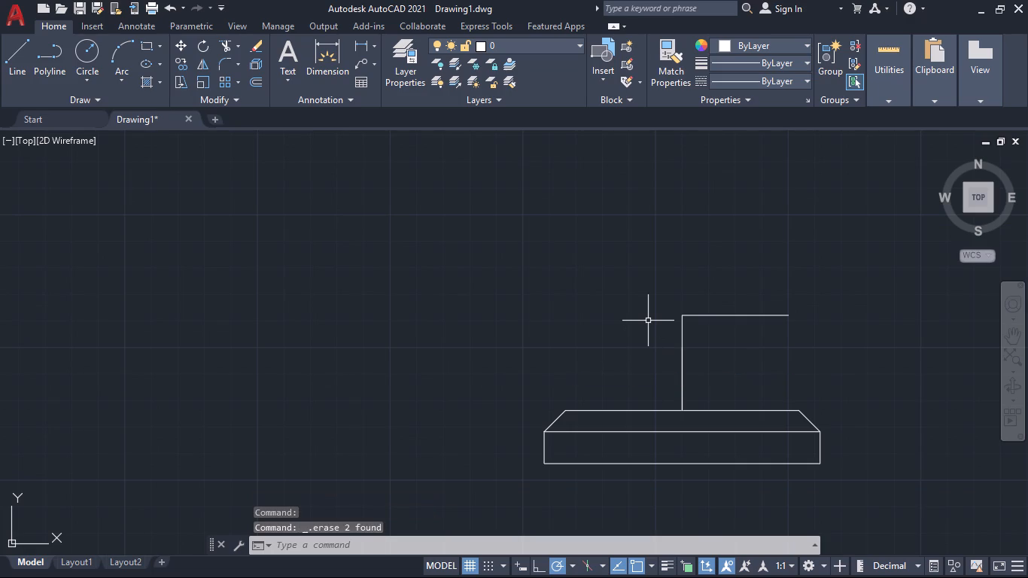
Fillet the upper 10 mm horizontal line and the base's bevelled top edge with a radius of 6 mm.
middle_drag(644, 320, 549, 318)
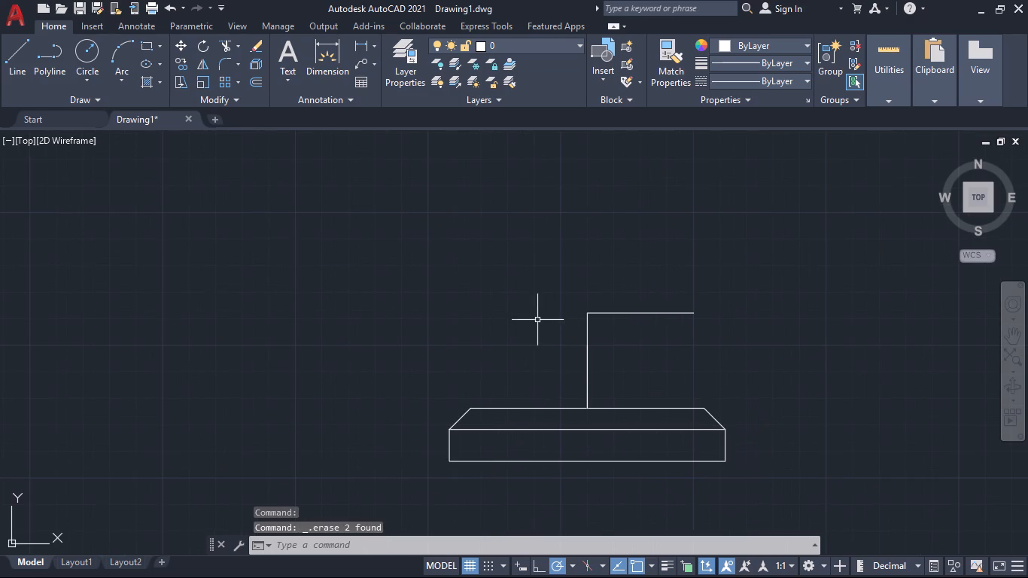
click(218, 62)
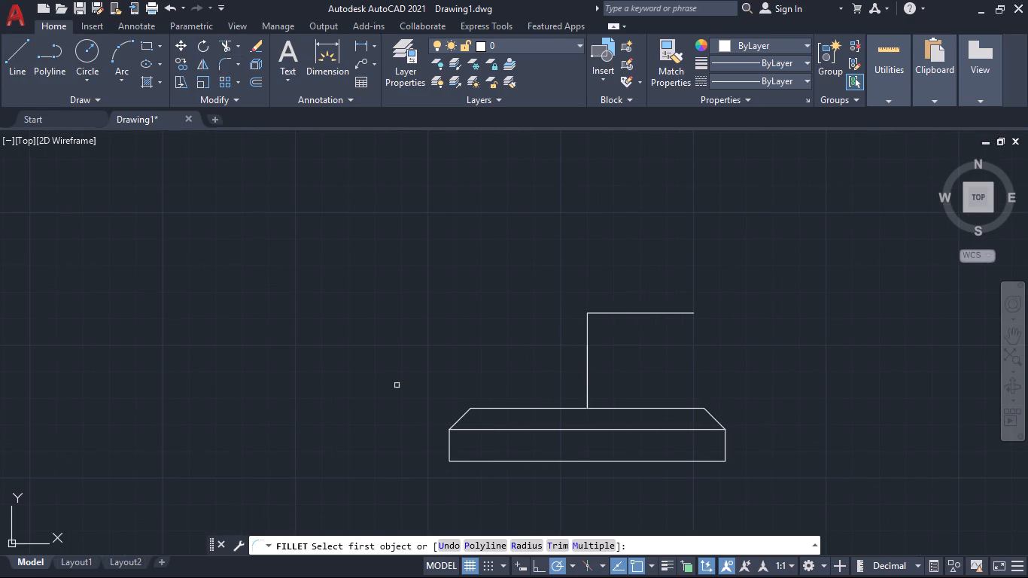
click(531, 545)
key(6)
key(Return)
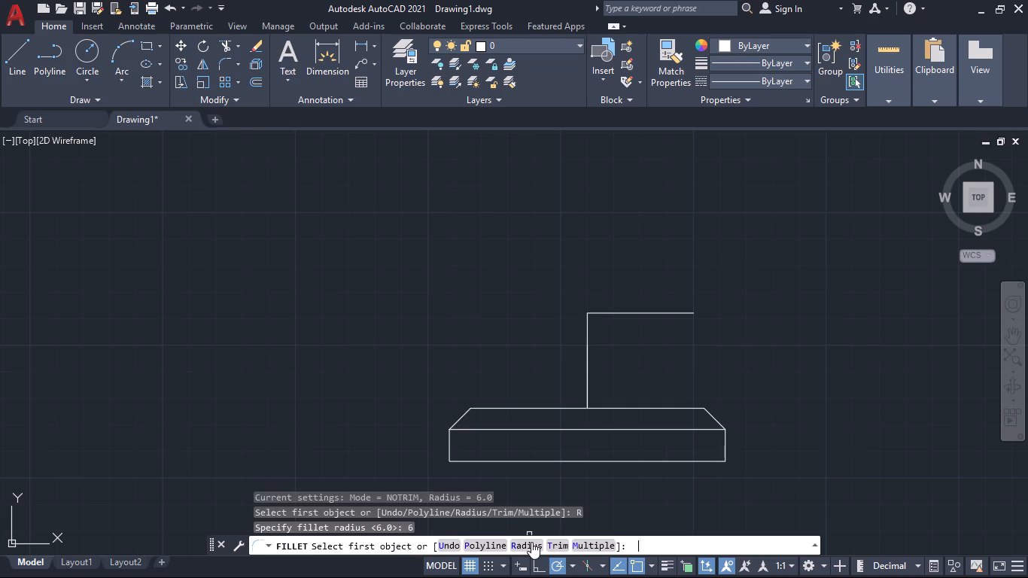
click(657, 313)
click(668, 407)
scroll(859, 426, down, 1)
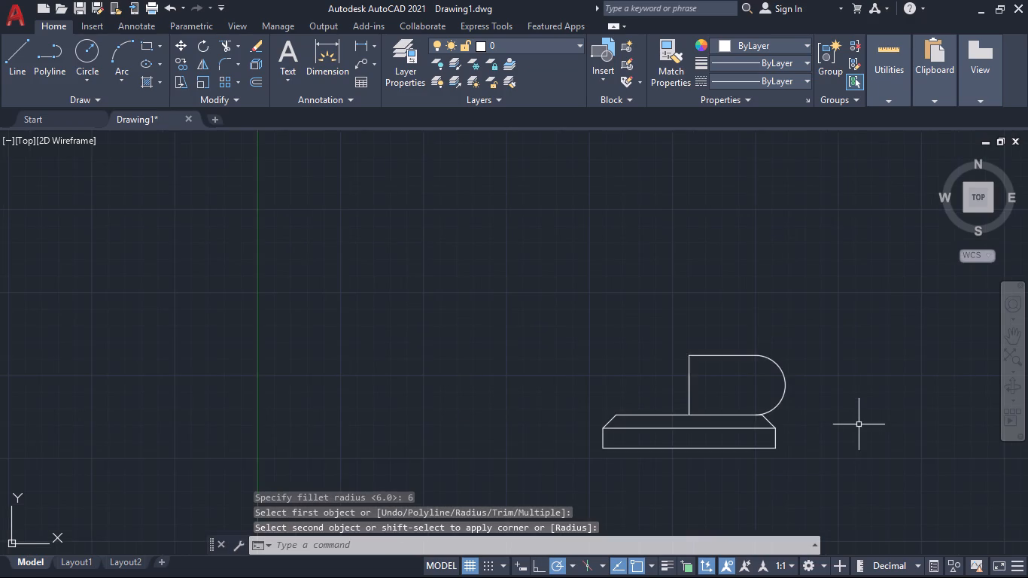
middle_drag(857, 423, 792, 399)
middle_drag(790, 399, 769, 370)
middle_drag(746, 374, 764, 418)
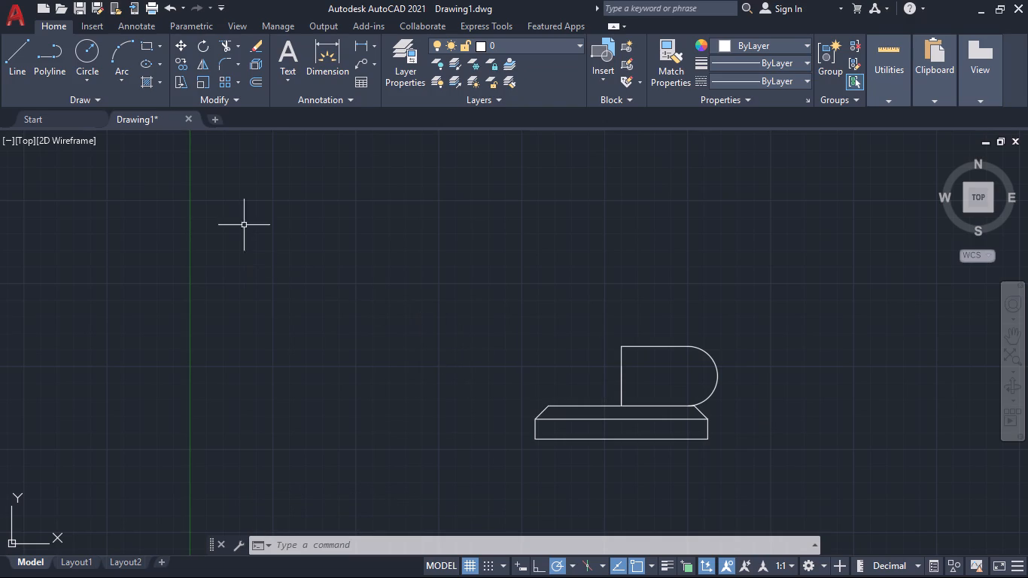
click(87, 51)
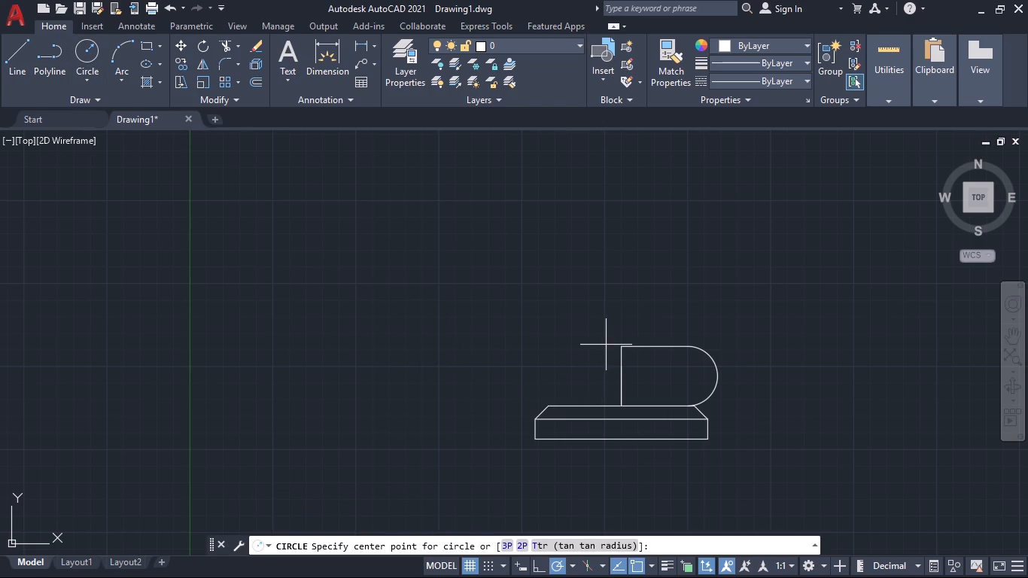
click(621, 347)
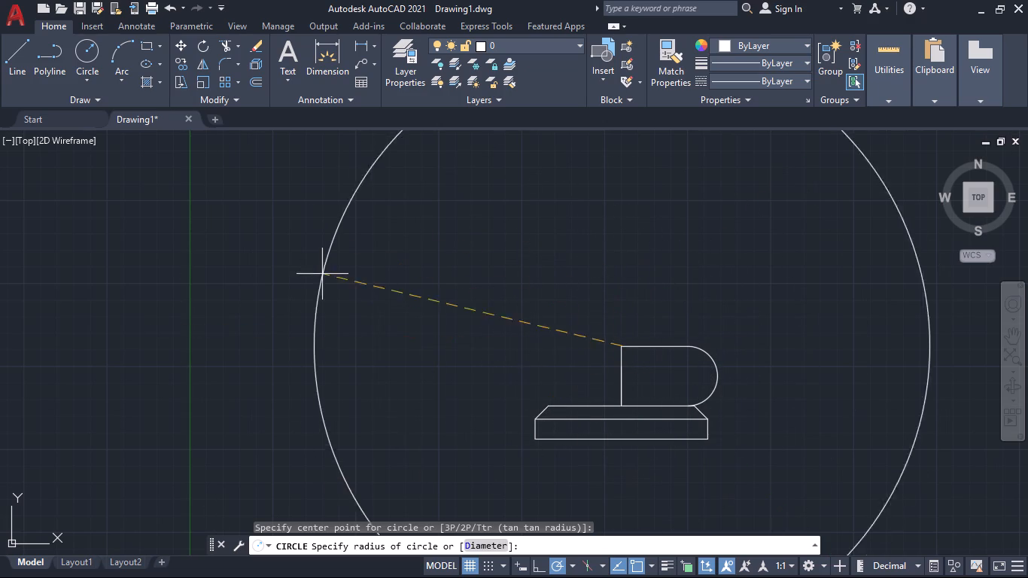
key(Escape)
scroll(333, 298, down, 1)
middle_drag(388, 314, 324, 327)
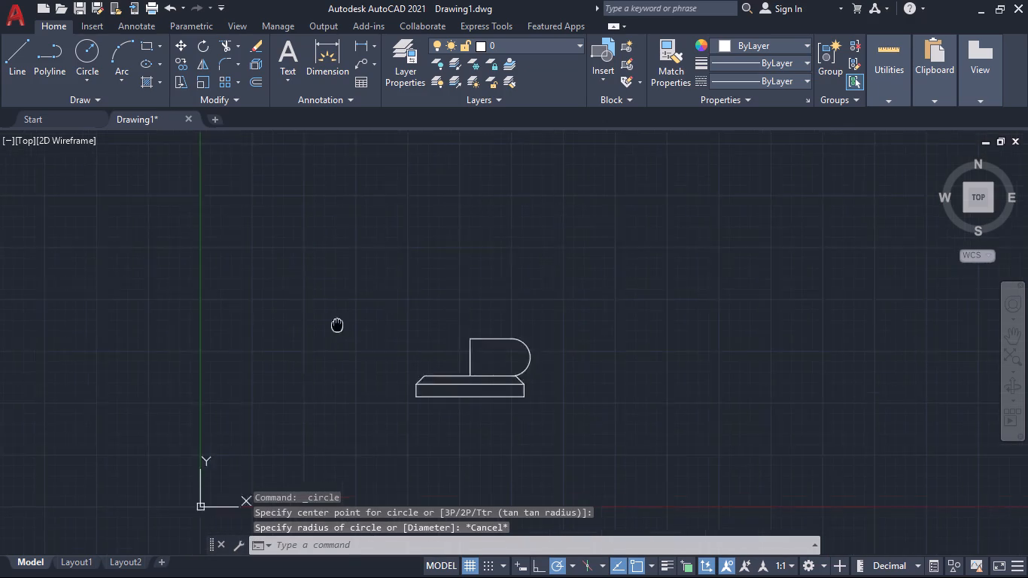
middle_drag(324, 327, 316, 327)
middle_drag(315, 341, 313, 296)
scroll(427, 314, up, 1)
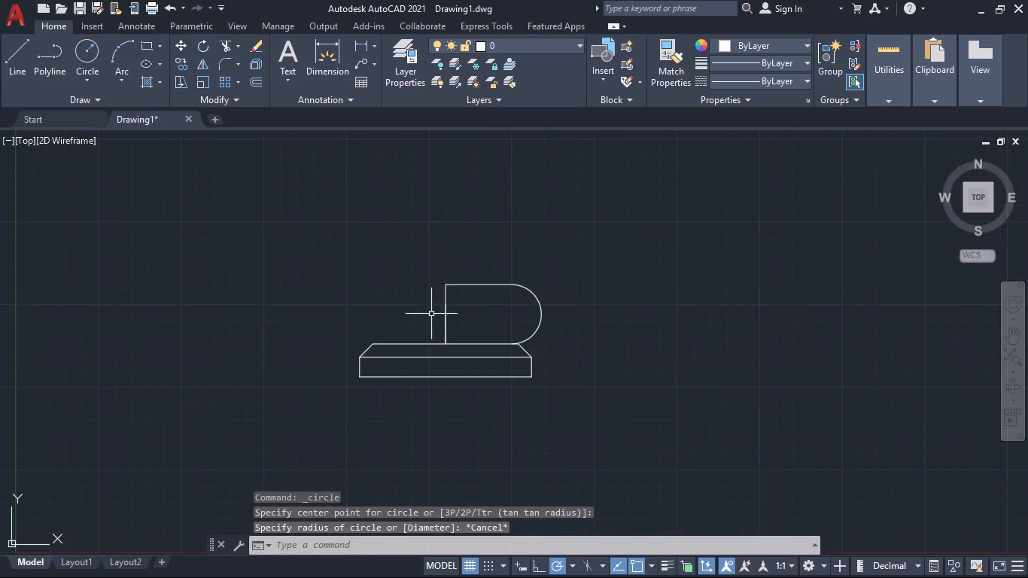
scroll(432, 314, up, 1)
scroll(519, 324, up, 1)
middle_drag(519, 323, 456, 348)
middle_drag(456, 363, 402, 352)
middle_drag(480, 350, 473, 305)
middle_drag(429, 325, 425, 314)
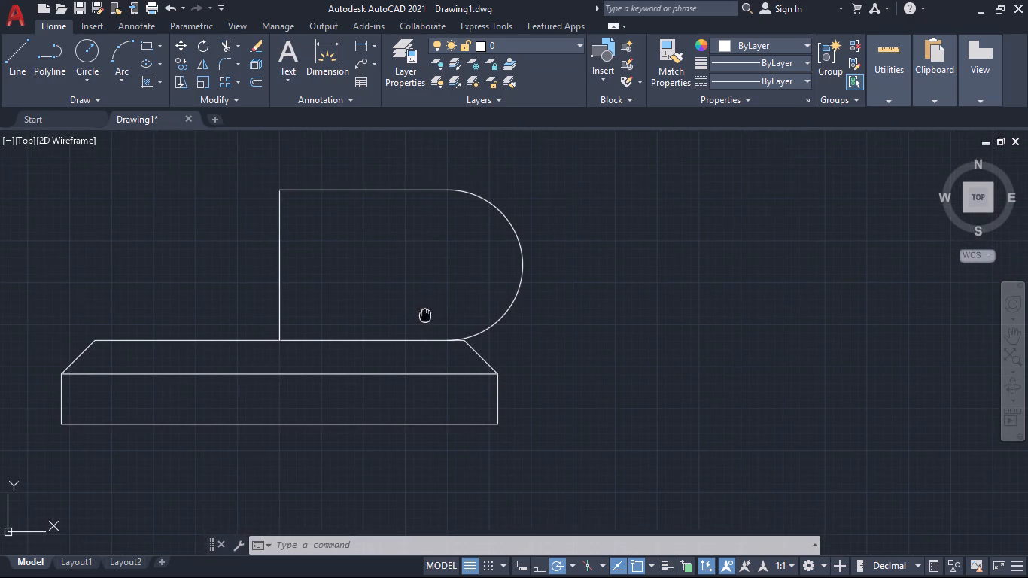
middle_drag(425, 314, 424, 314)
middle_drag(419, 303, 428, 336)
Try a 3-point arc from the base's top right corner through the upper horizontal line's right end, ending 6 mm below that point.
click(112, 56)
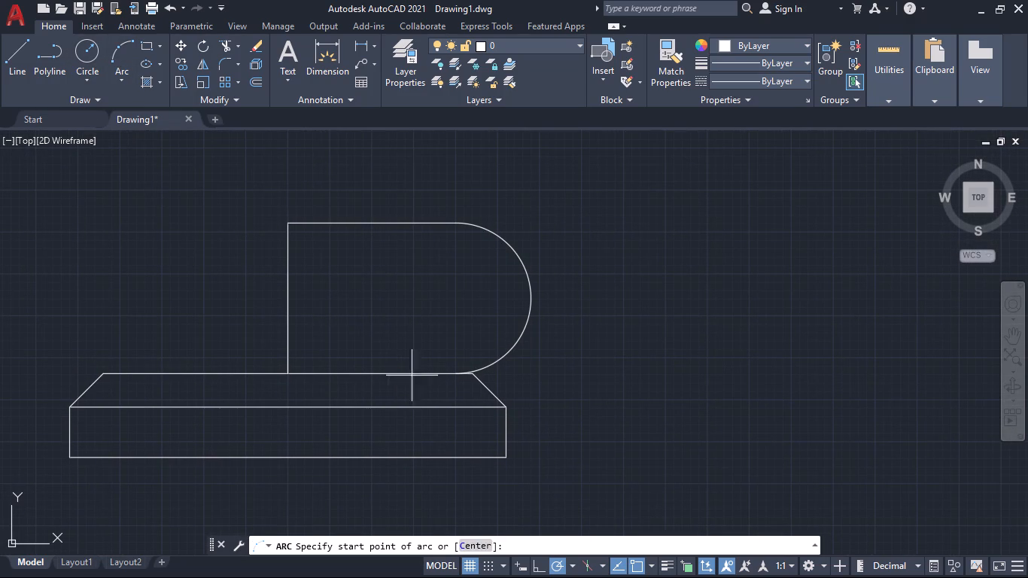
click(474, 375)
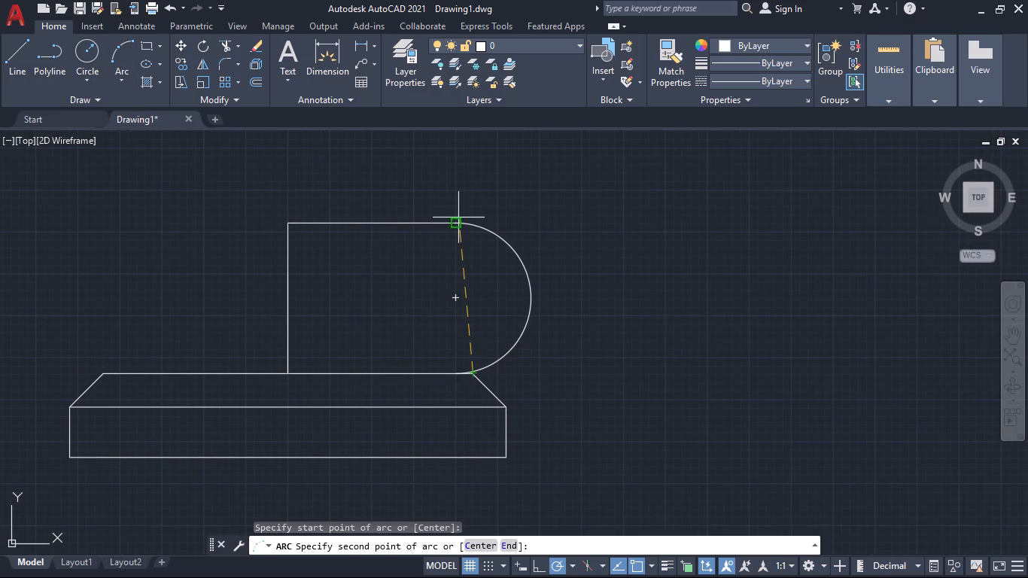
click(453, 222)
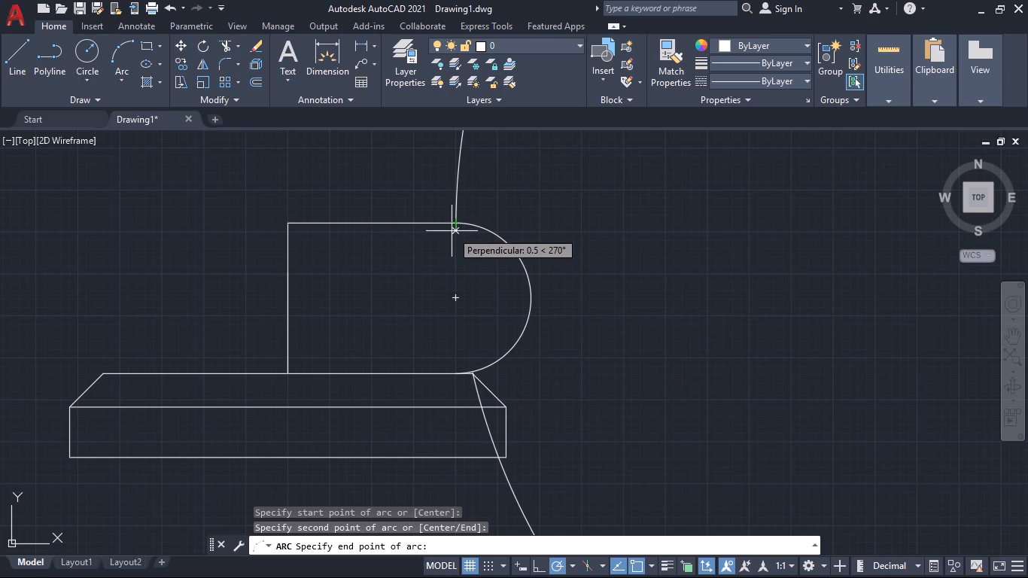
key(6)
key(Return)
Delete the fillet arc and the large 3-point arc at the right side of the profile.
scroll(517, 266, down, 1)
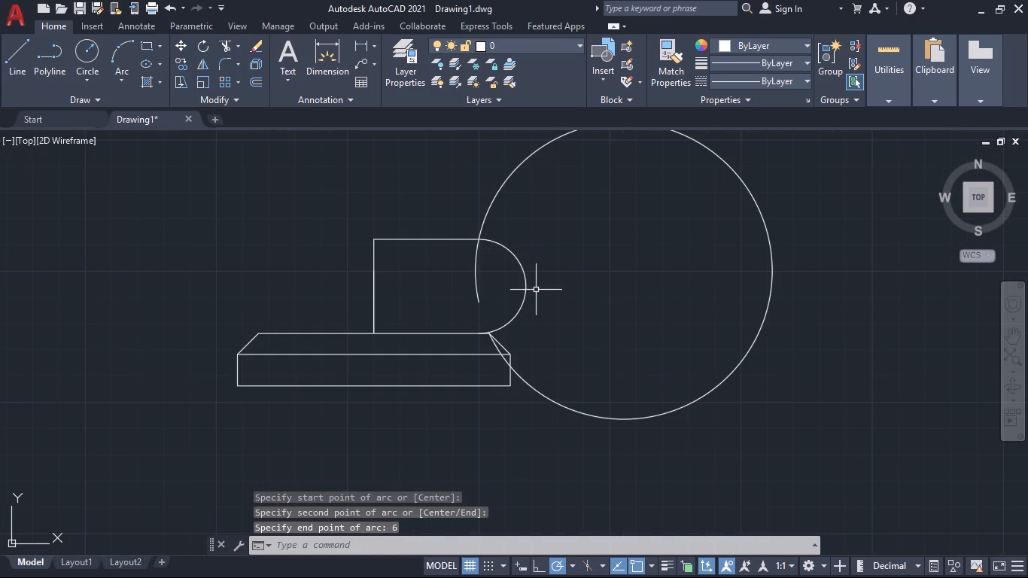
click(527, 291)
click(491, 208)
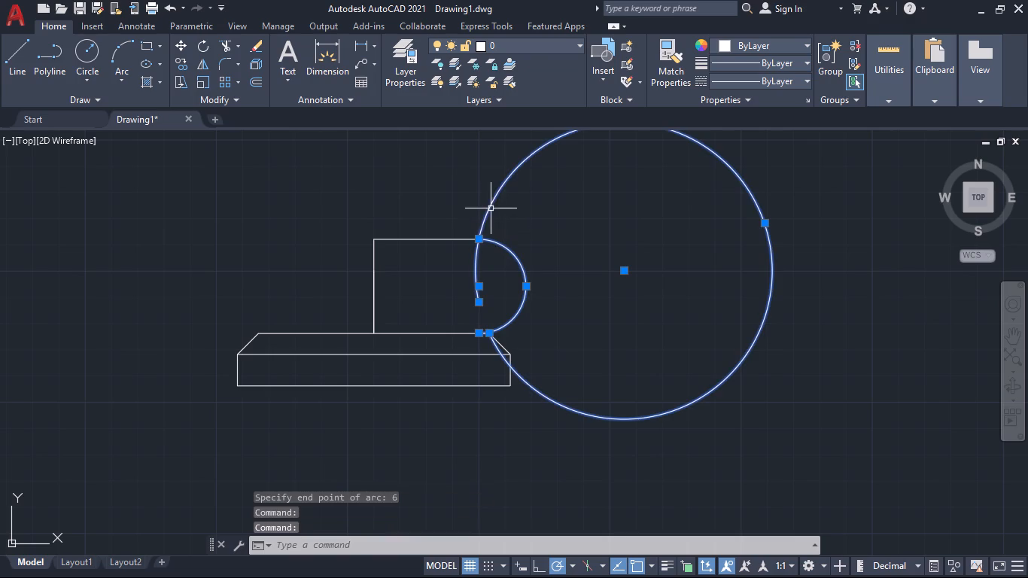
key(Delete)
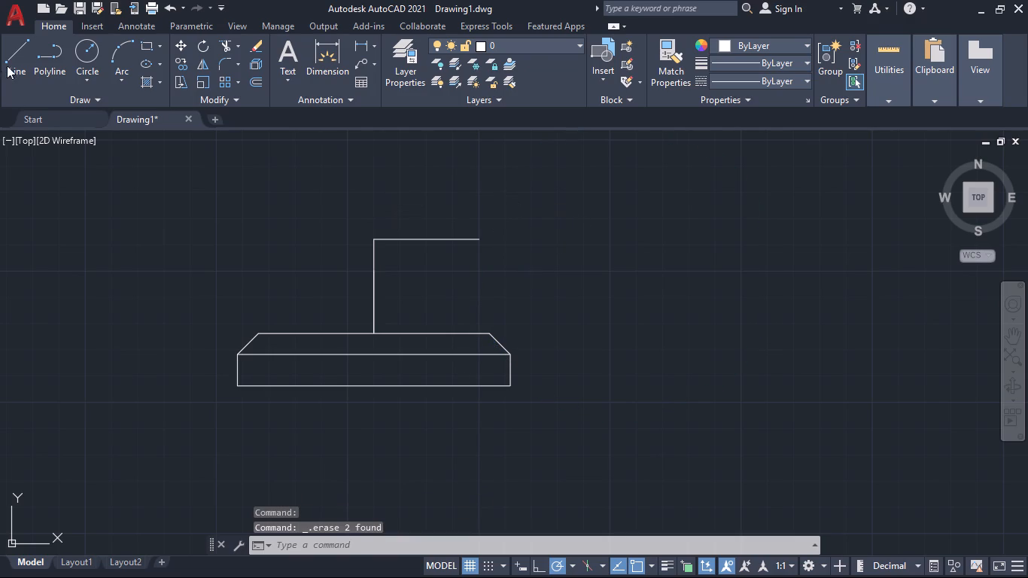
Draw a Start, End, Radius arc from the base's top right corner to the upper line's right end, with radius 6 mm.
click(122, 81)
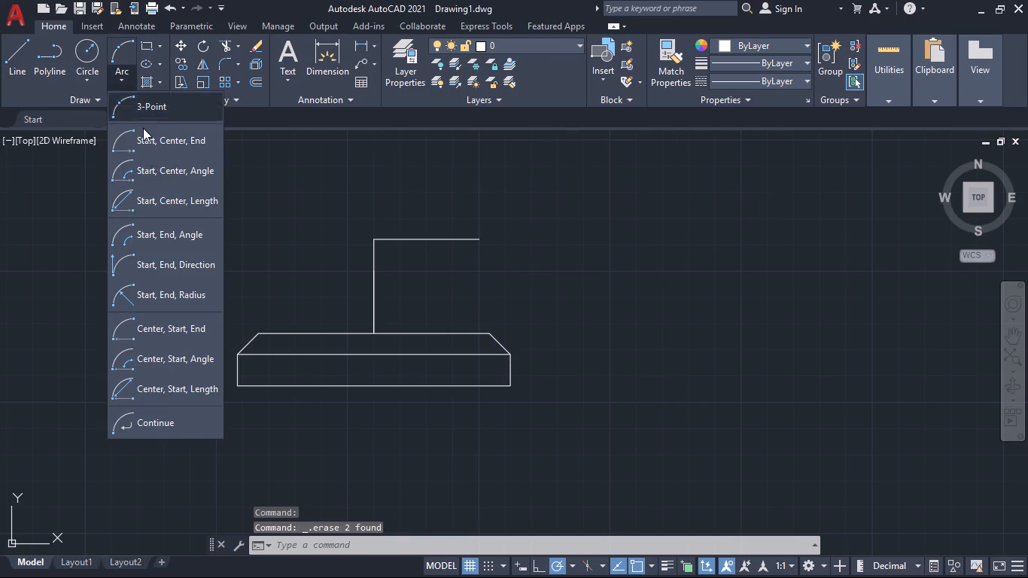
click(196, 297)
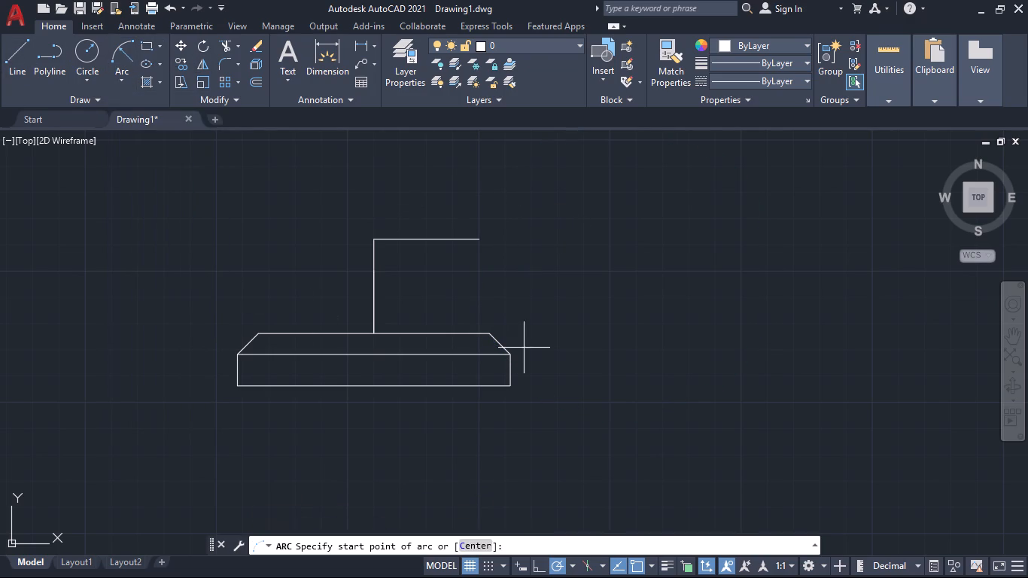
click(494, 333)
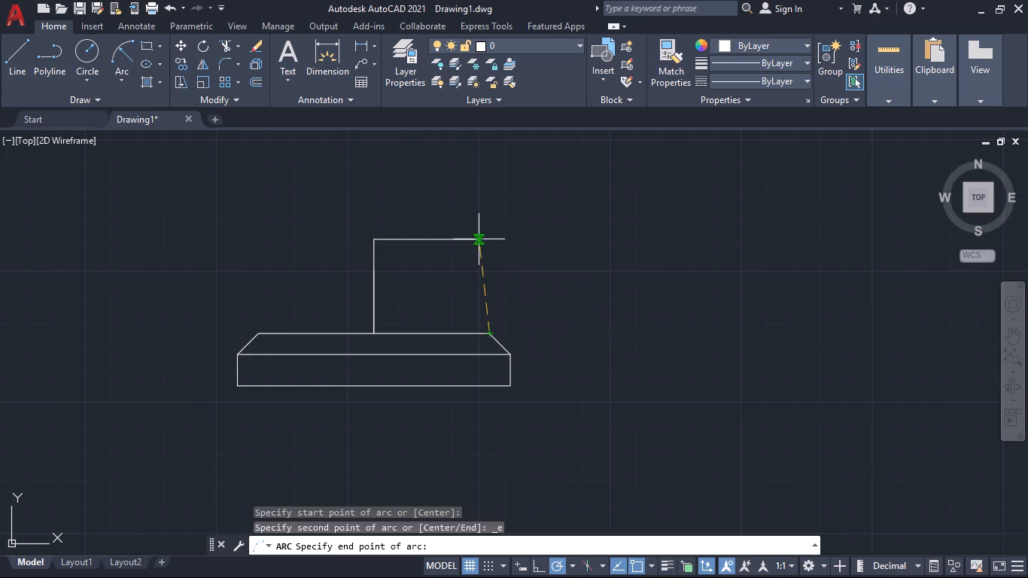
click(477, 239)
key(6)
key(Return)
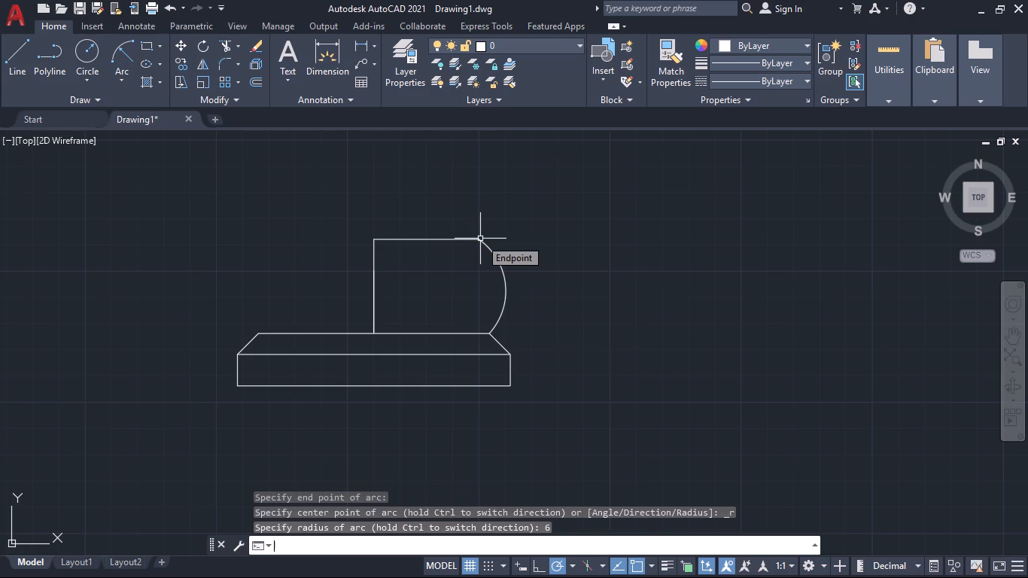
Mirror the 6 mm radius arc about the vertical centre line, keeping the original arc.
middle_drag(666, 325, 731, 344)
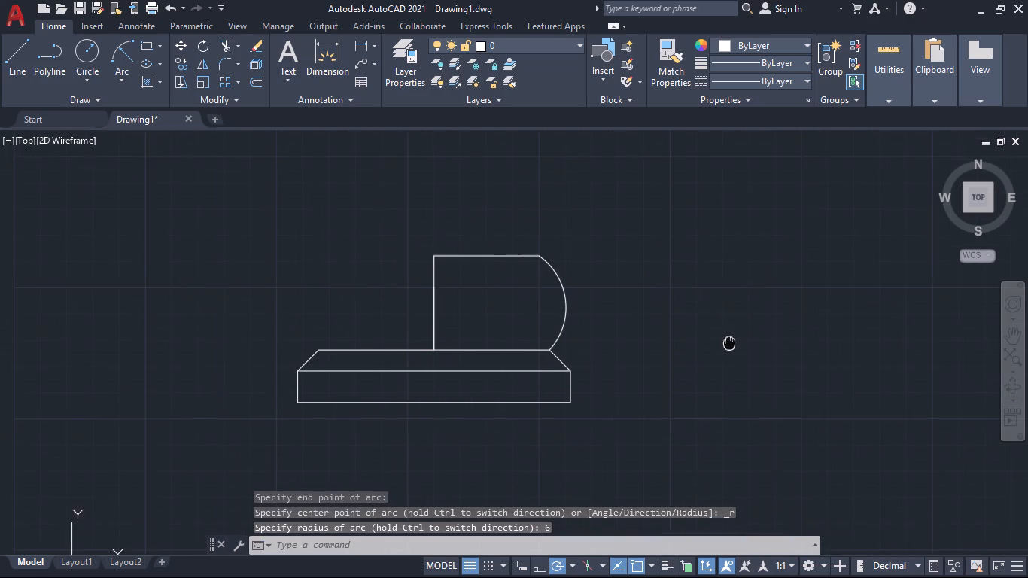
middle_drag(731, 344, 731, 345)
middle_drag(737, 362, 849, 391)
click(683, 361)
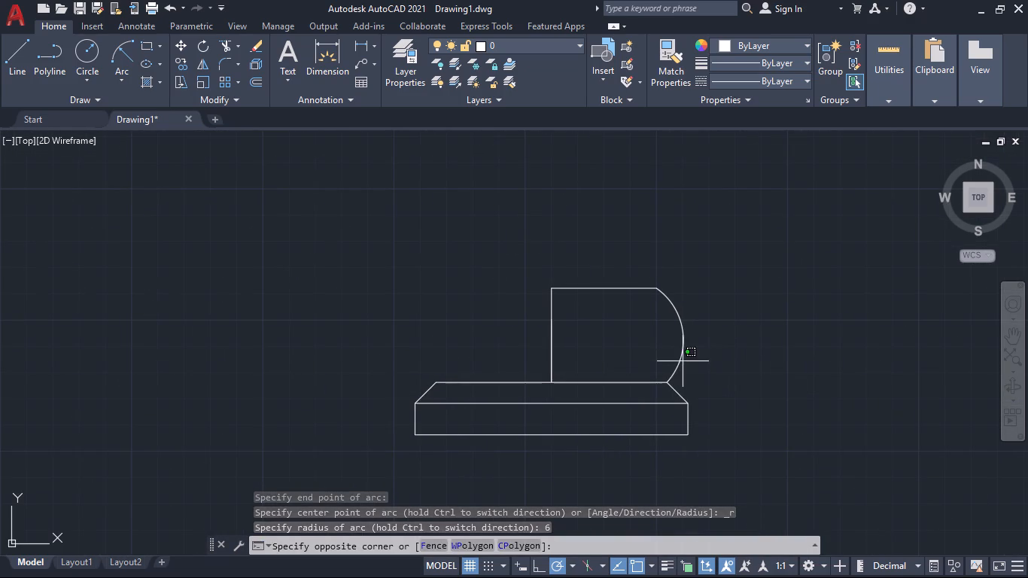
click(677, 352)
text(mi)
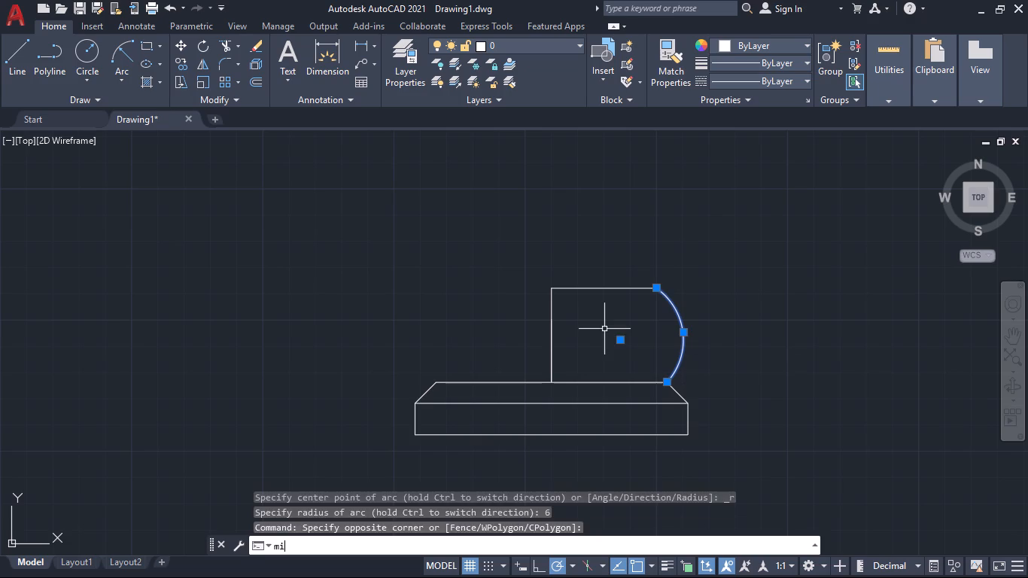
key(Return)
click(553, 385)
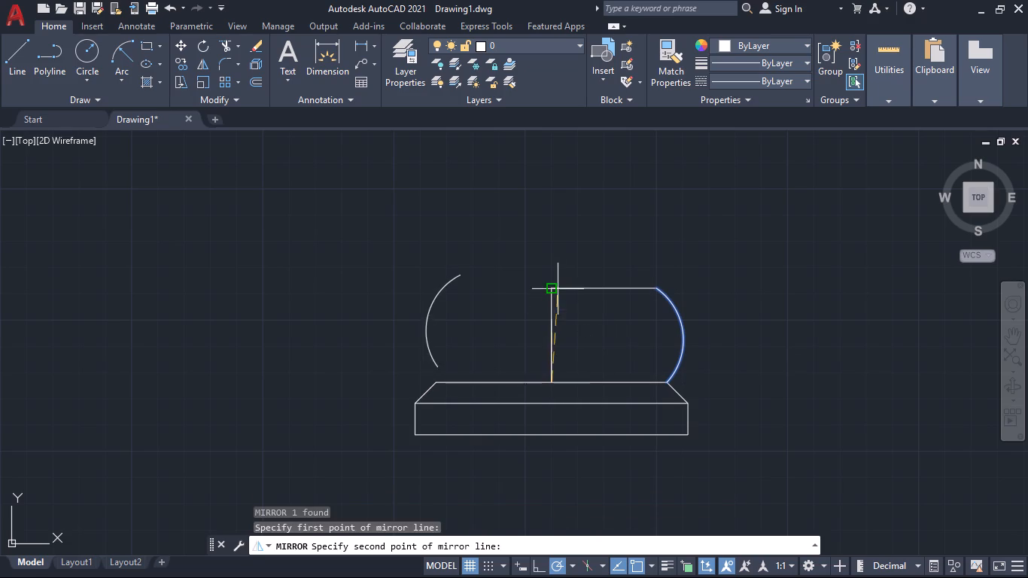
click(552, 287)
key(Return)
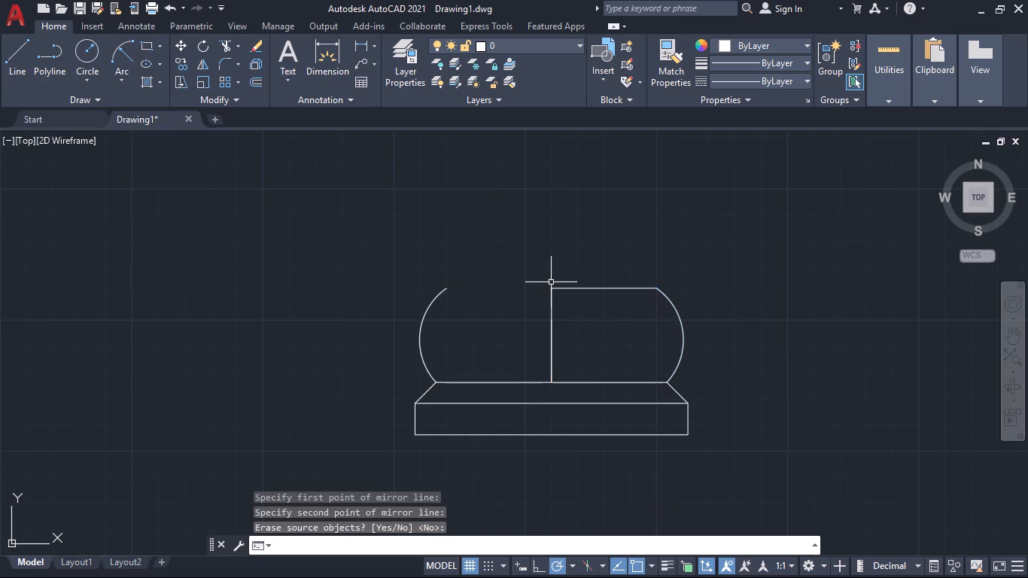
Delete the upper 10 mm horizontal line and all vertical centre lines between the two side arcs.
middle_drag(605, 233, 595, 278)
click(579, 316)
click(531, 376)
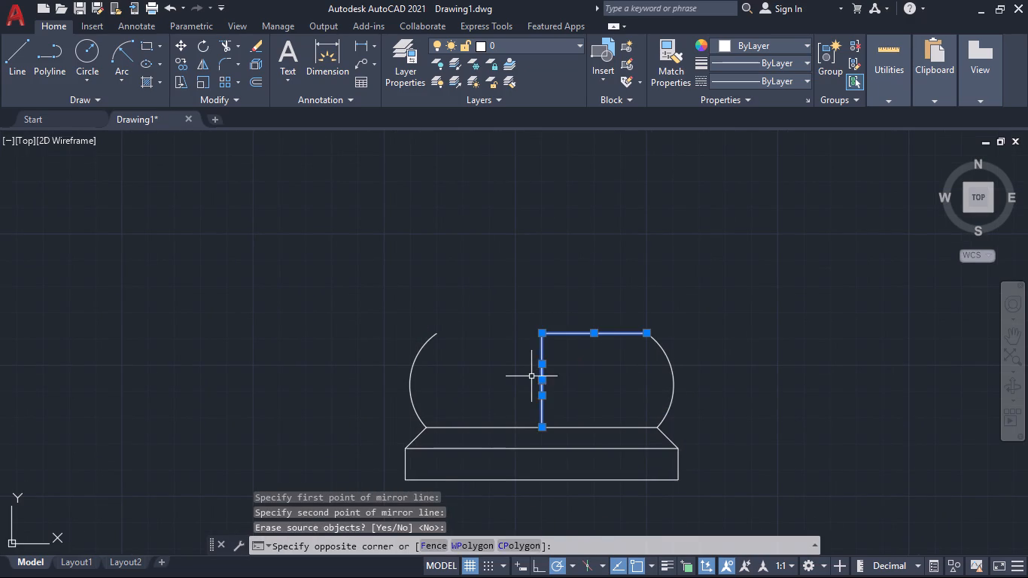
key(Delete)
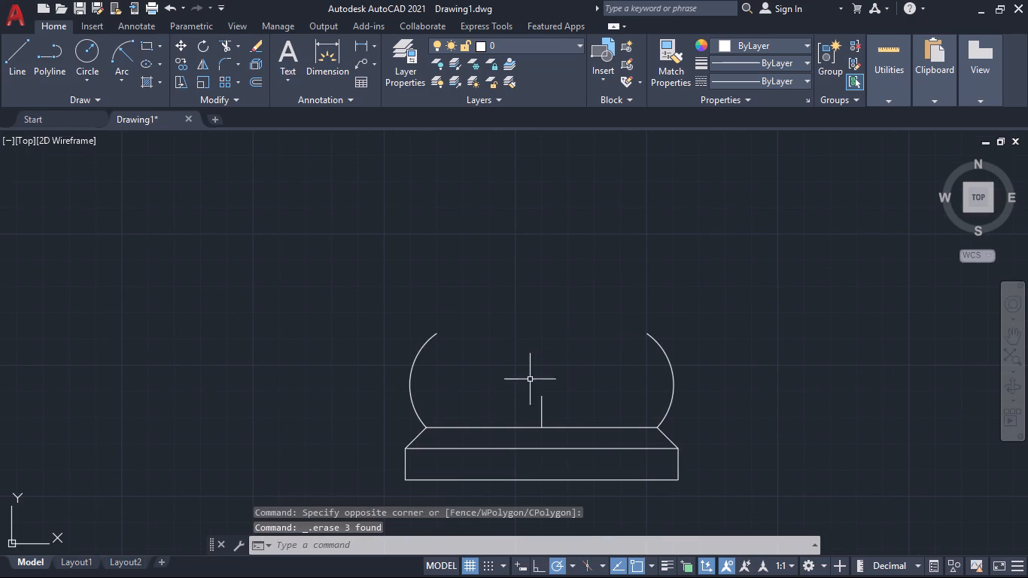
click(541, 416)
key(Delete)
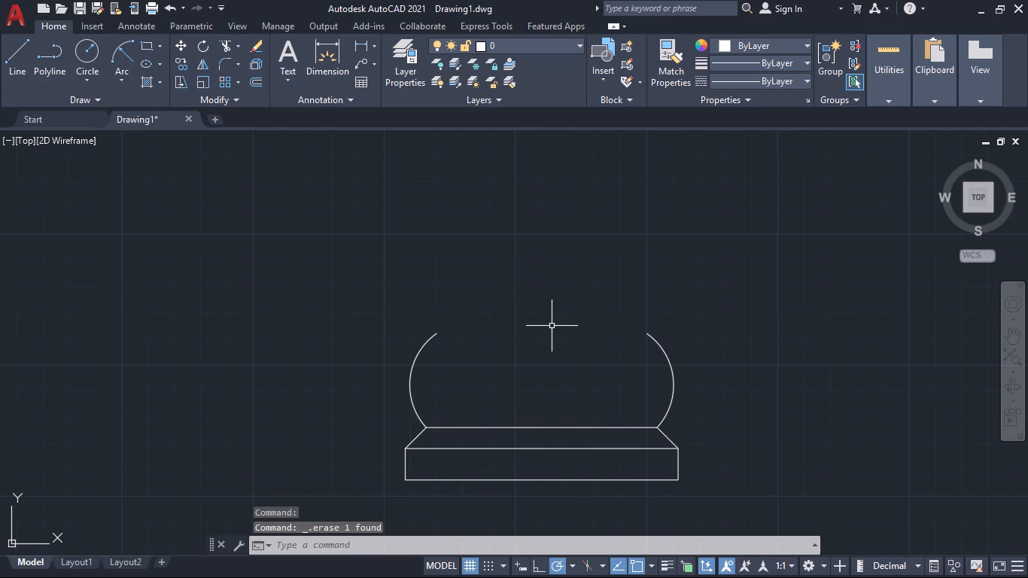
Draw a horizontal line joining the upper ends of the two side arcs.
middle_drag(547, 303, 476, 263)
middle_drag(485, 264, 491, 293)
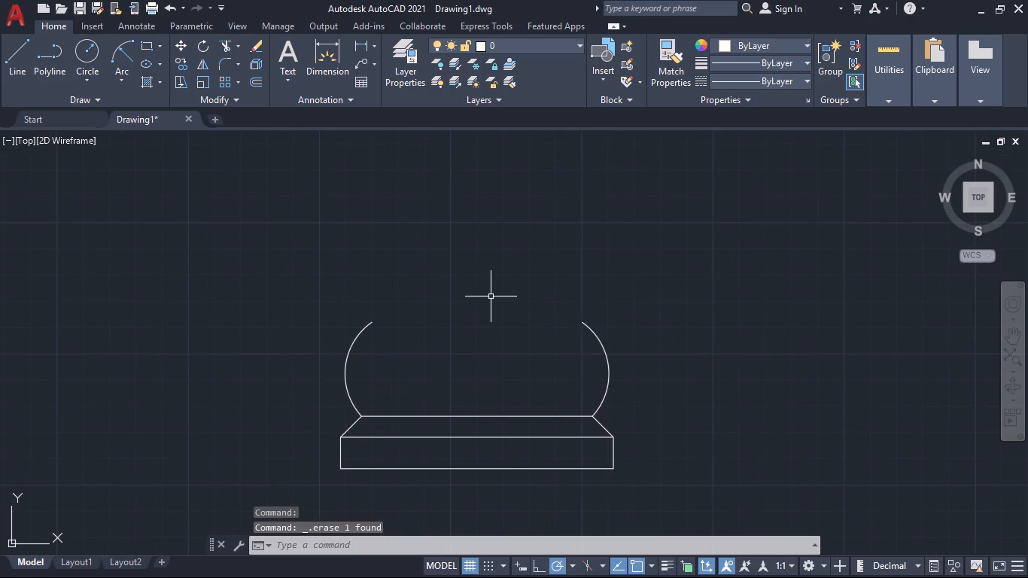
click(19, 52)
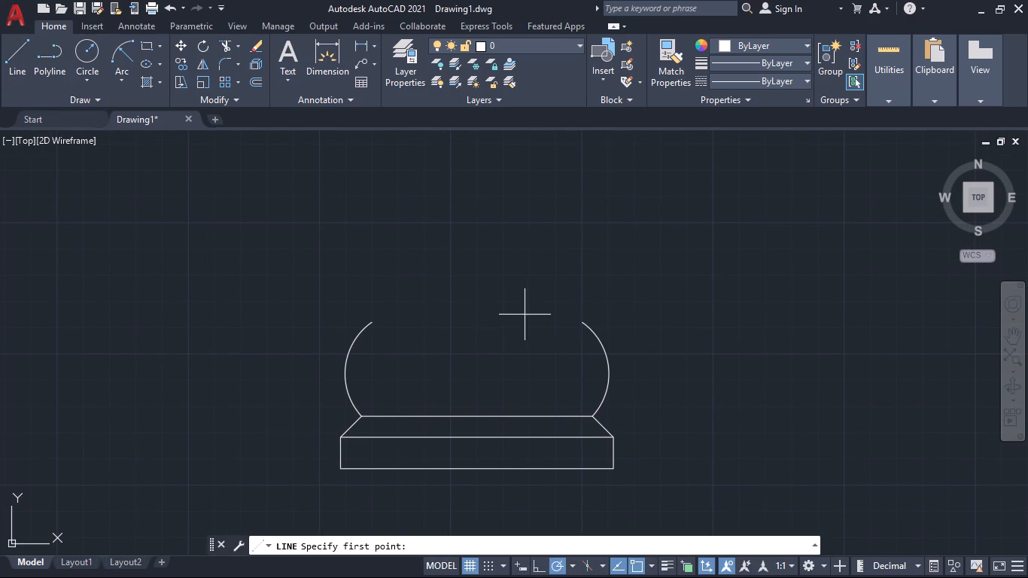
click(370, 322)
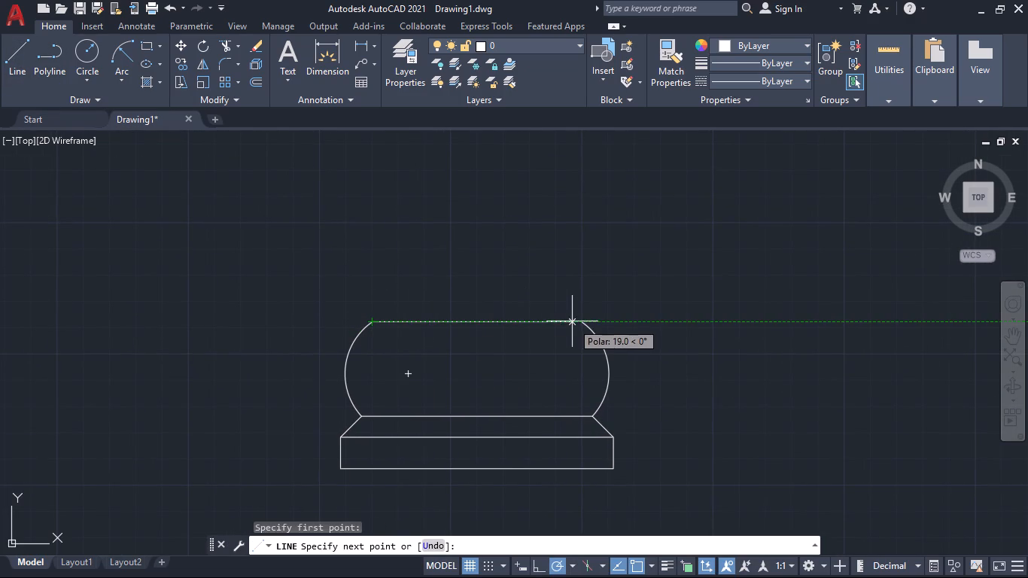
click(582, 321)
key(space)
Draw a rectangular band 1 mm high and 20 mm wide on top of the line joining the side arcs.
key(space)
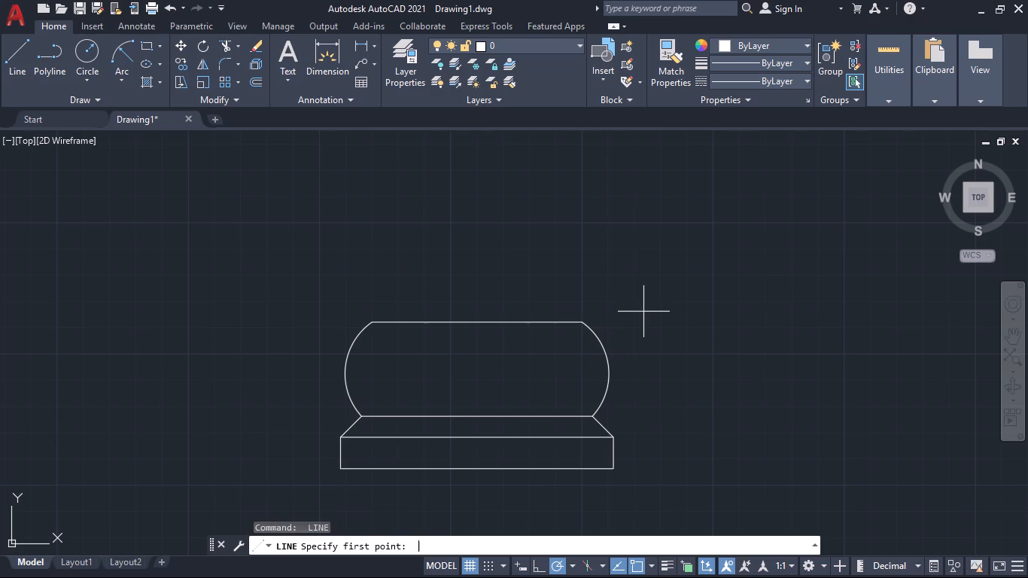
middle_drag(643, 306, 637, 316)
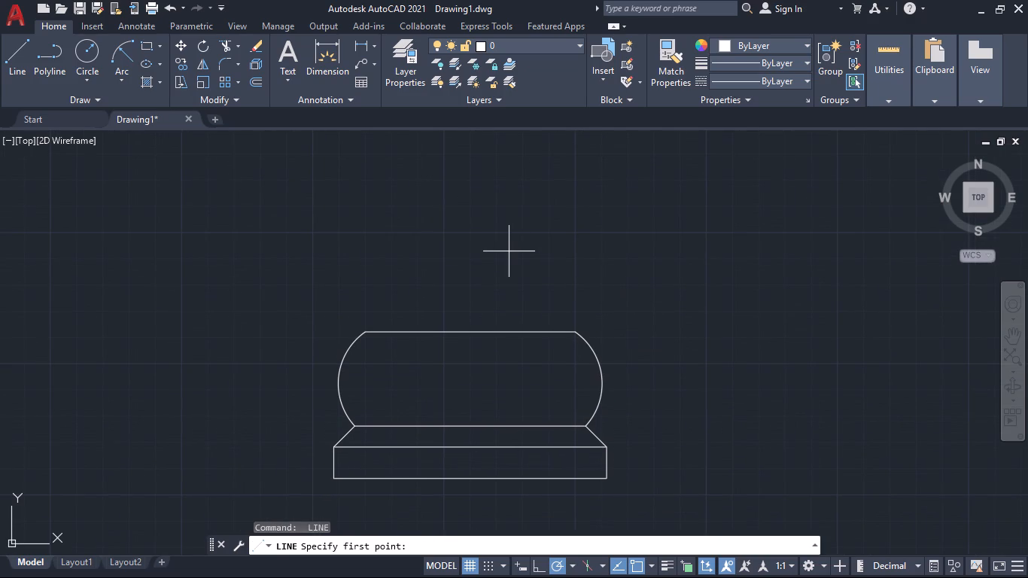
click(366, 331)
key(1)
key(Return)
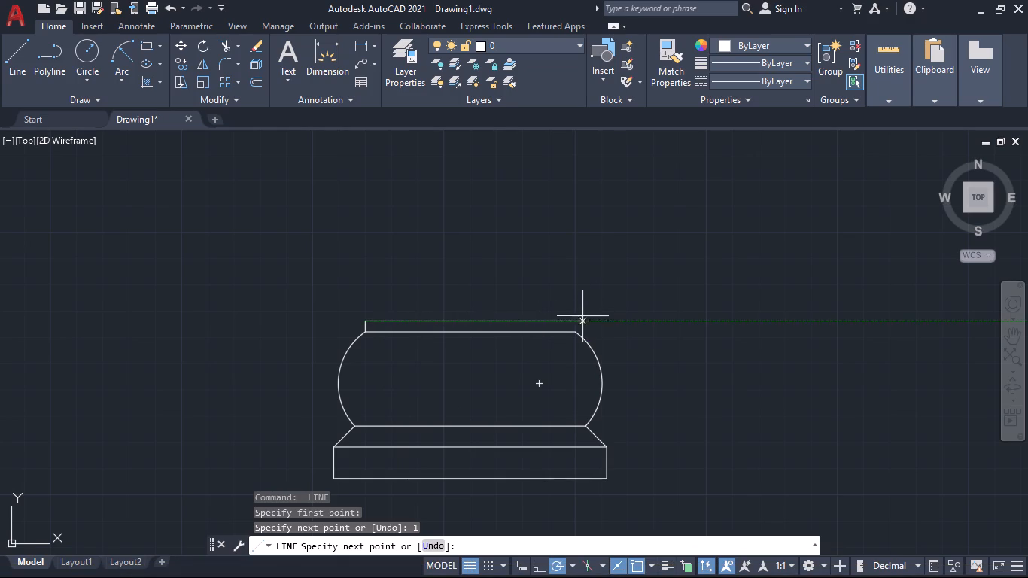
text(20)
key(Return)
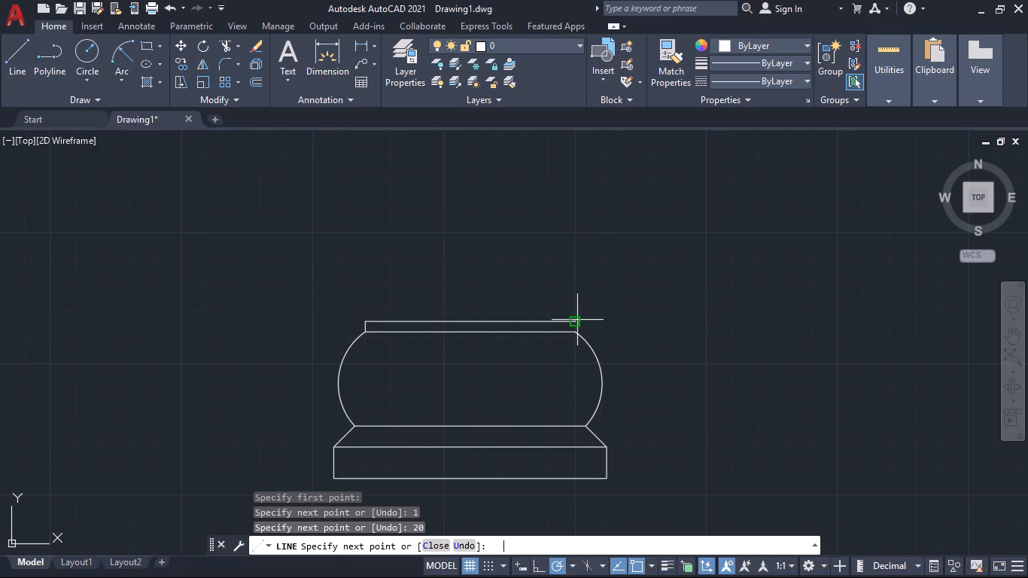
click(576, 333)
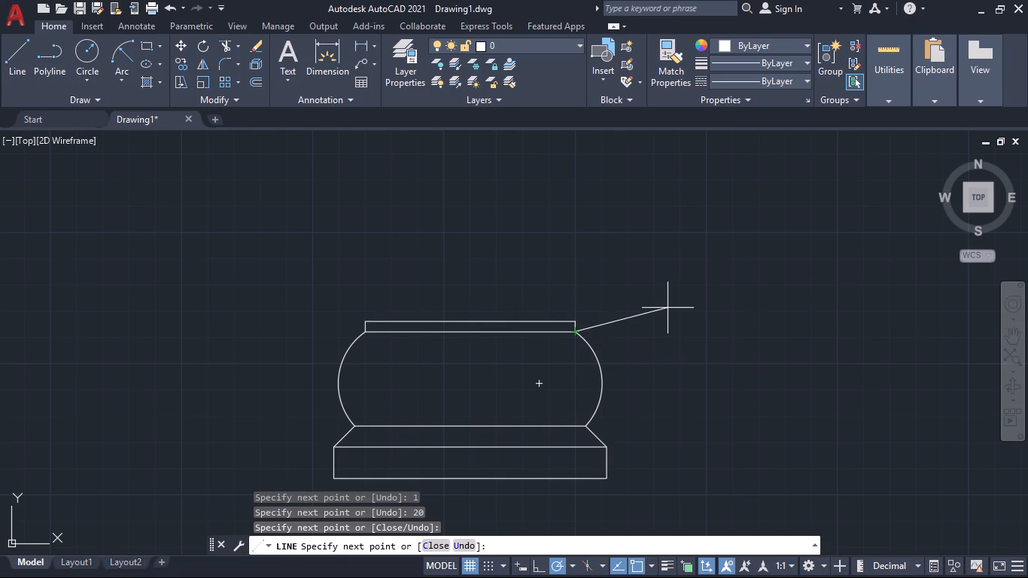
key(space)
Draw a second band 2 mm high on top of the 1 mm band, matching its full width.
middle_drag(667, 307, 655, 354)
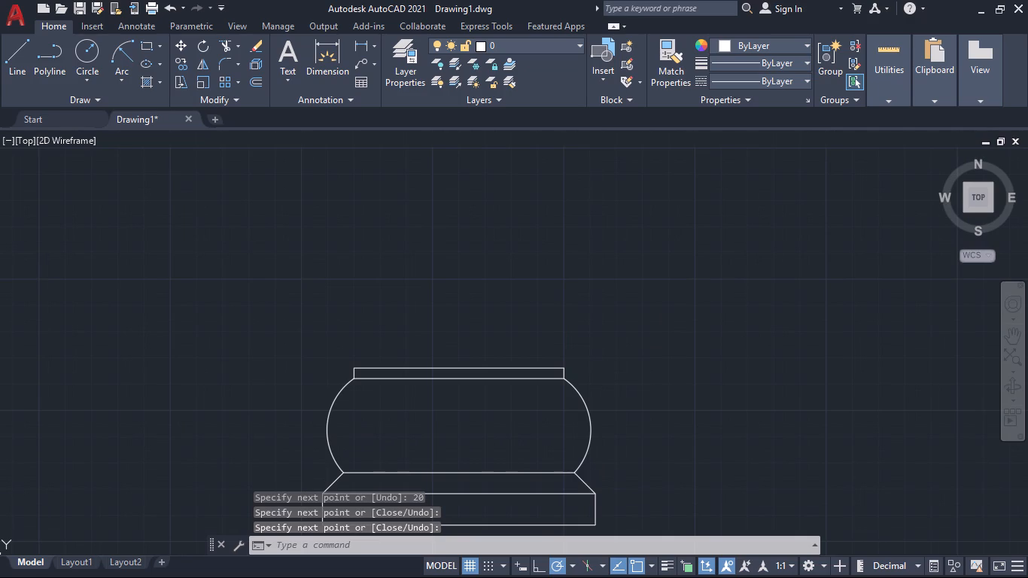
middle_drag(655, 355, 691, 324)
middle_drag(694, 321, 715, 333)
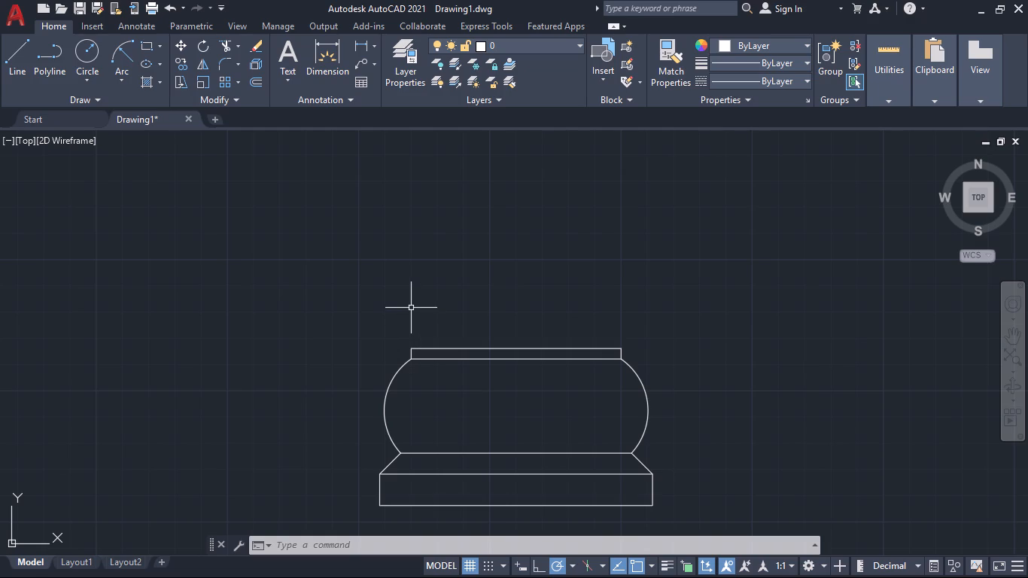
key(space)
click(410, 349)
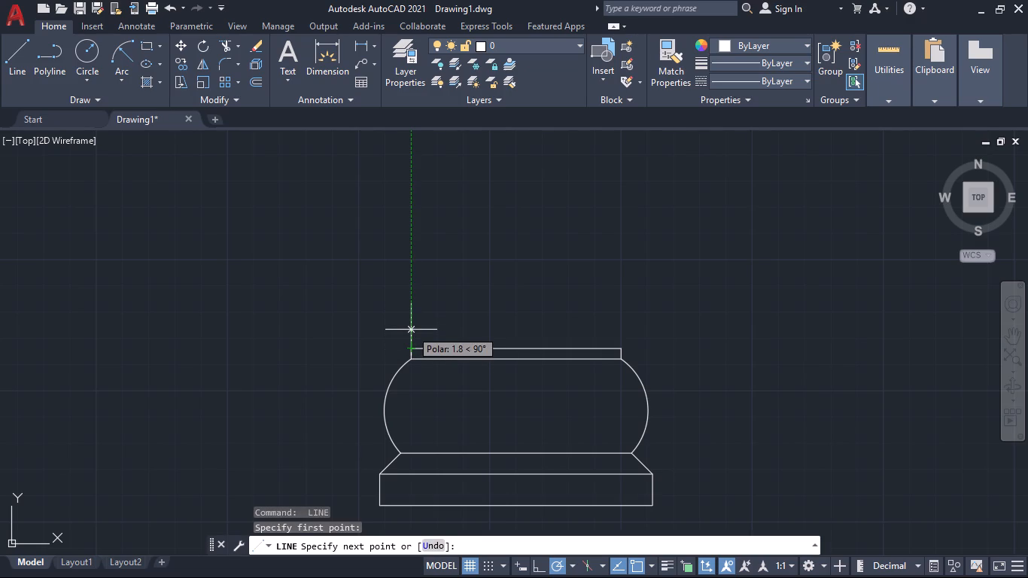
key(2)
key(Return)
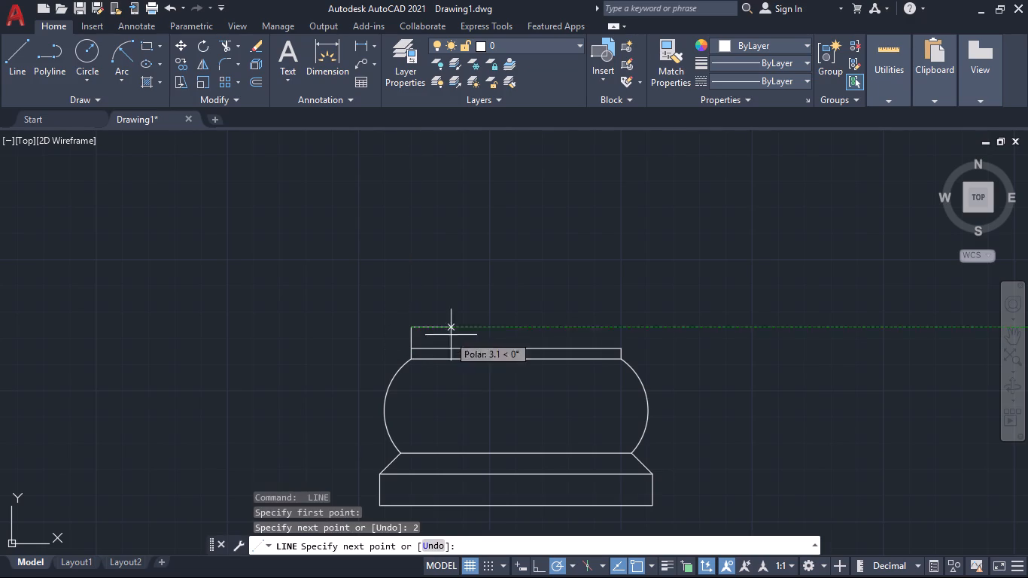
click(620, 327)
click(618, 349)
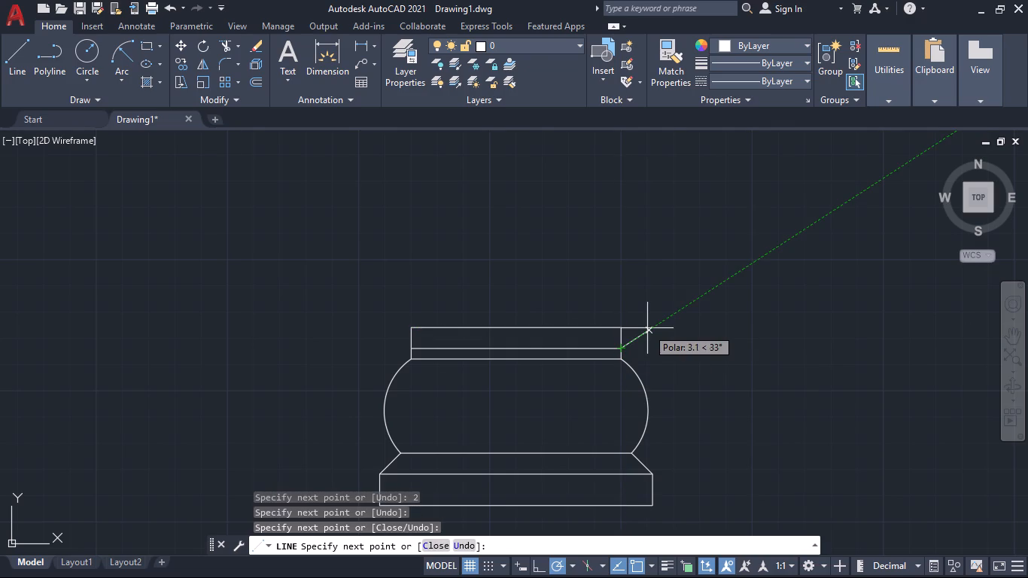
key(space)
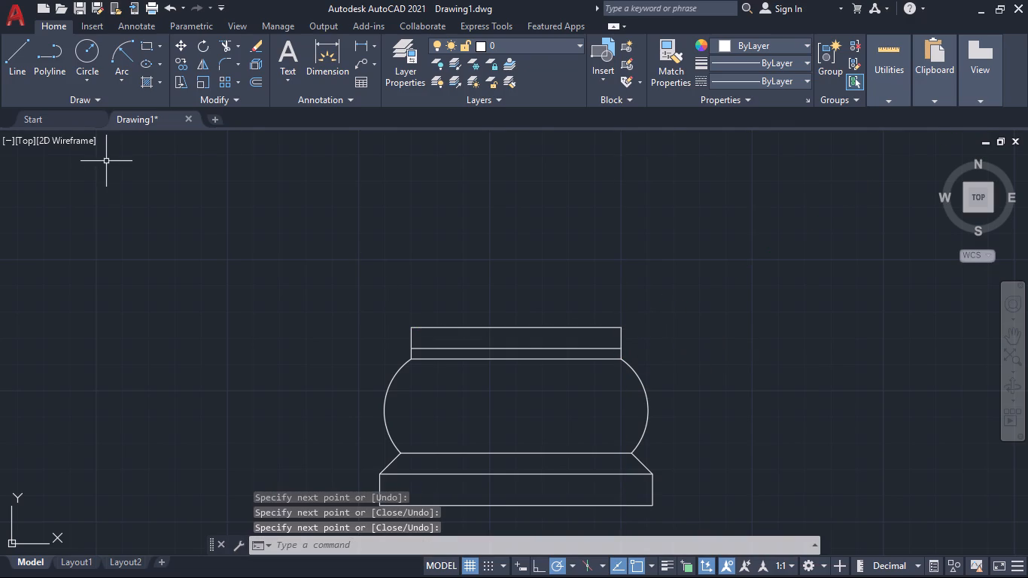
Fillet both upper corners of the 2 mm band with radius 2 mm.
click(222, 62)
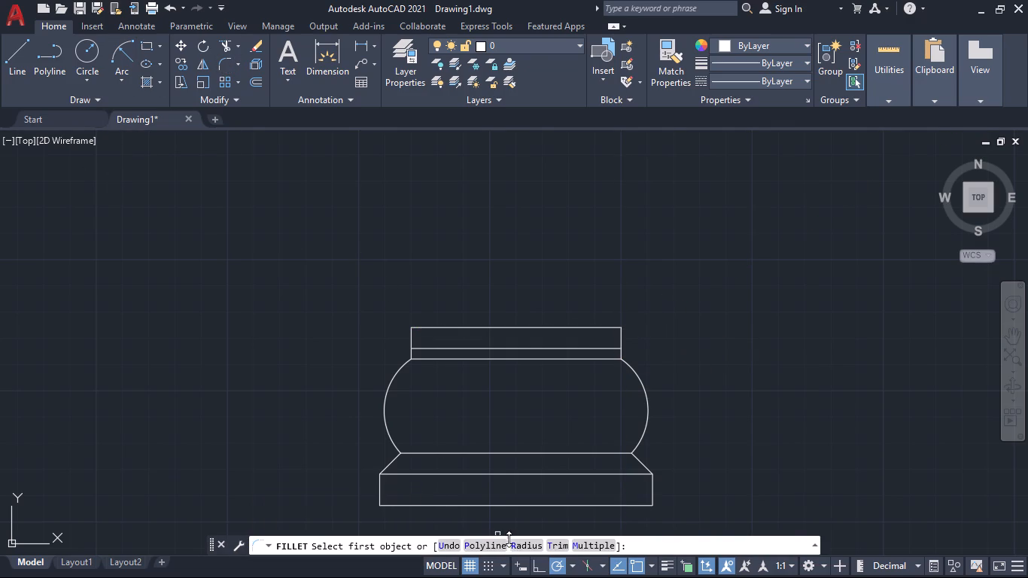
click(519, 543)
key(2)
key(Return)
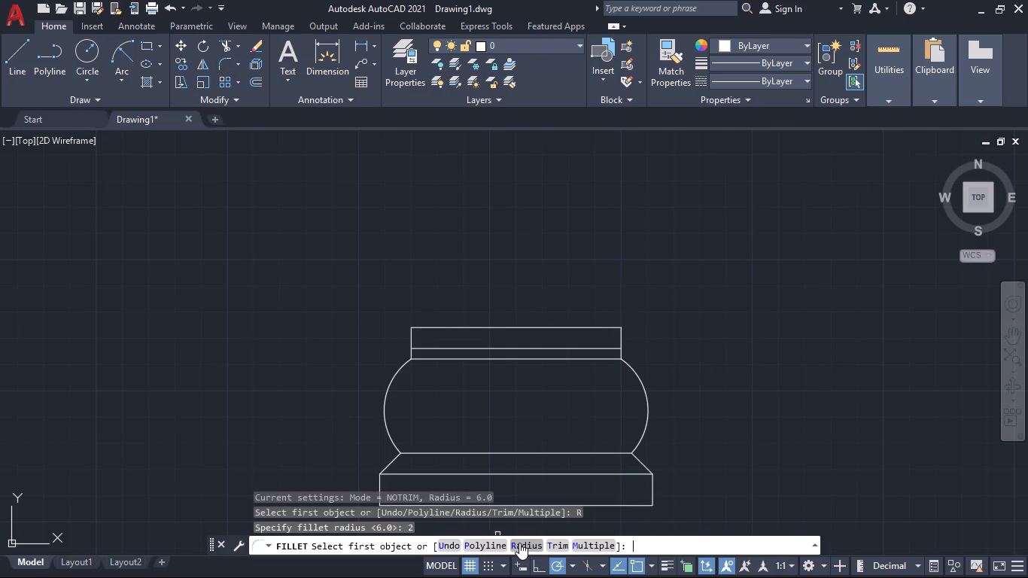
scroll(406, 354, up, 3)
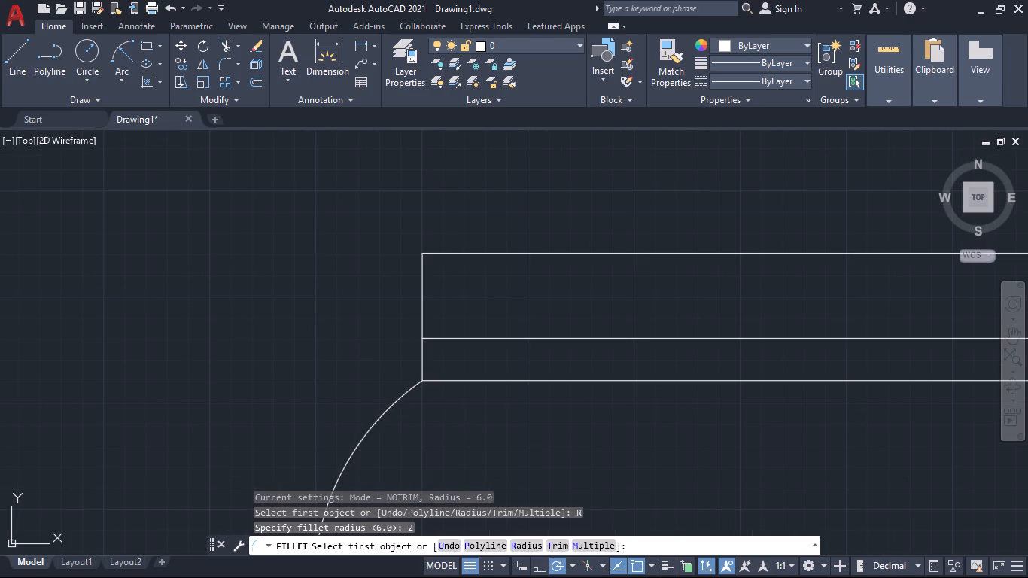
click(424, 312)
click(461, 253)
middle_drag(643, 300, 351, 332)
scroll(555, 327, down, 1)
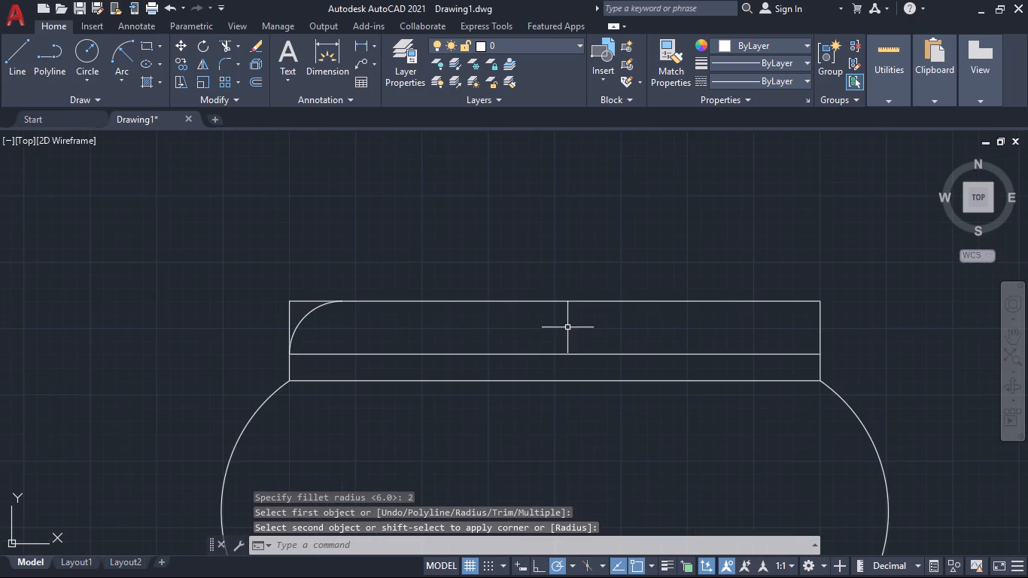
key(space)
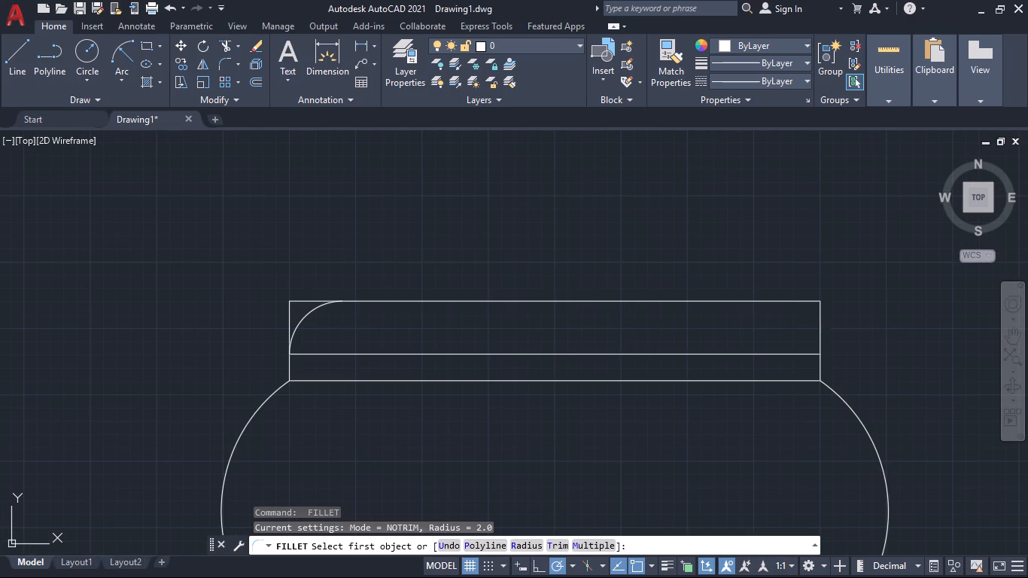
click(819, 328)
click(750, 297)
click(758, 301)
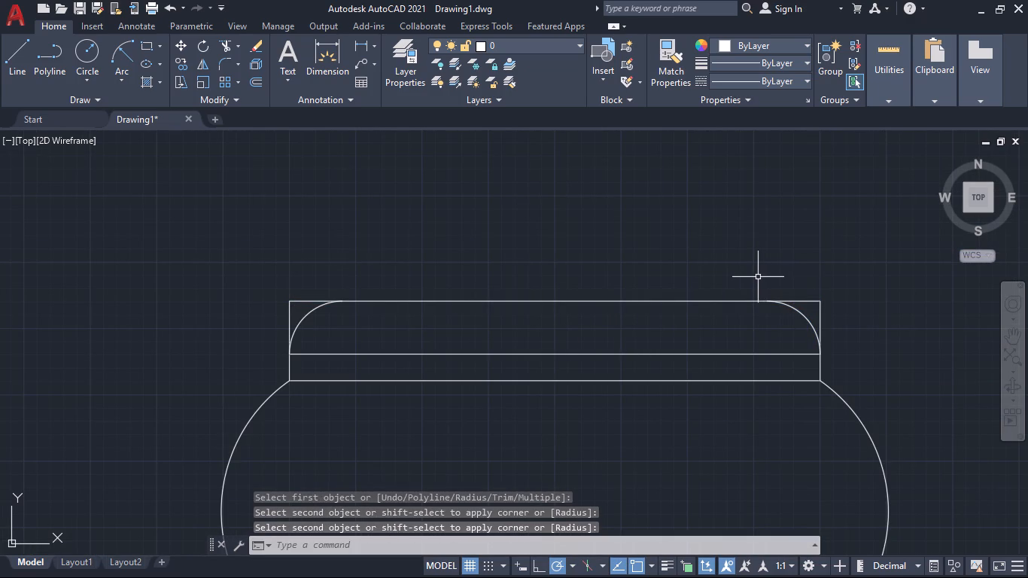
Trim away the square corner segments outside both 2 mm fillets on the upper band.
text(tr)
key(Return)
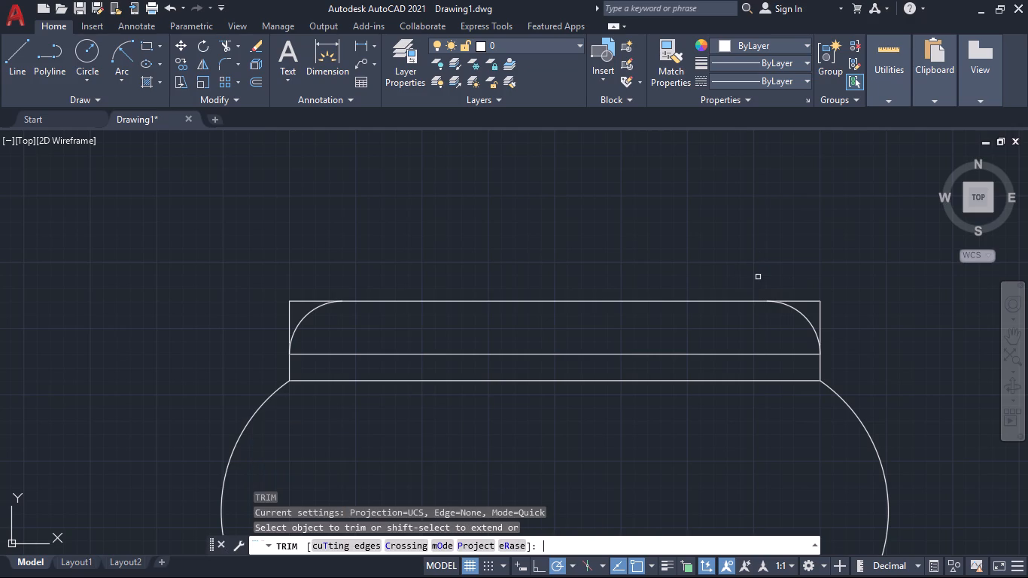
click(783, 282)
click(849, 335)
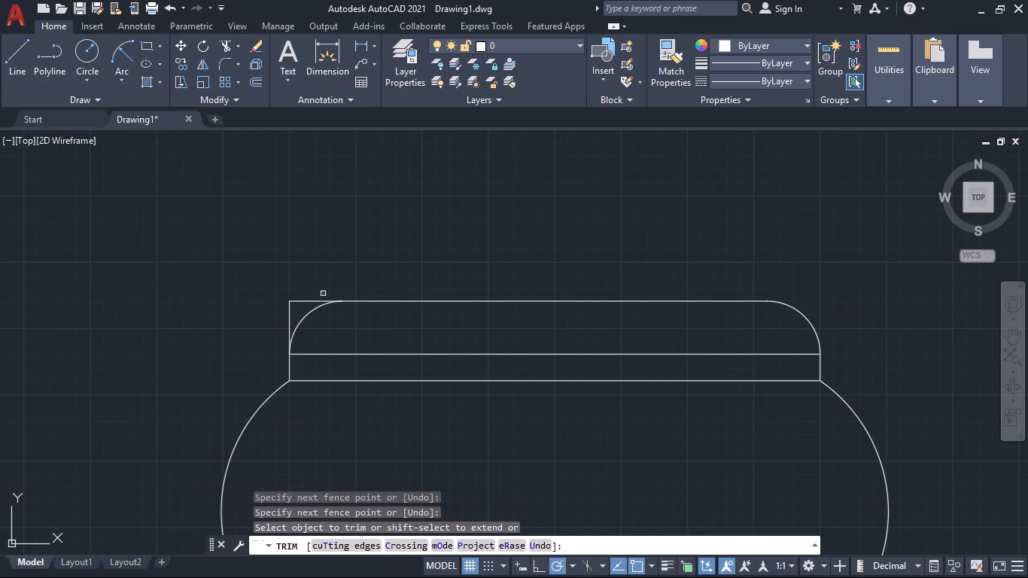
click(313, 294)
click(253, 330)
scroll(462, 262, down, 2)
middle_drag(672, 236, 706, 302)
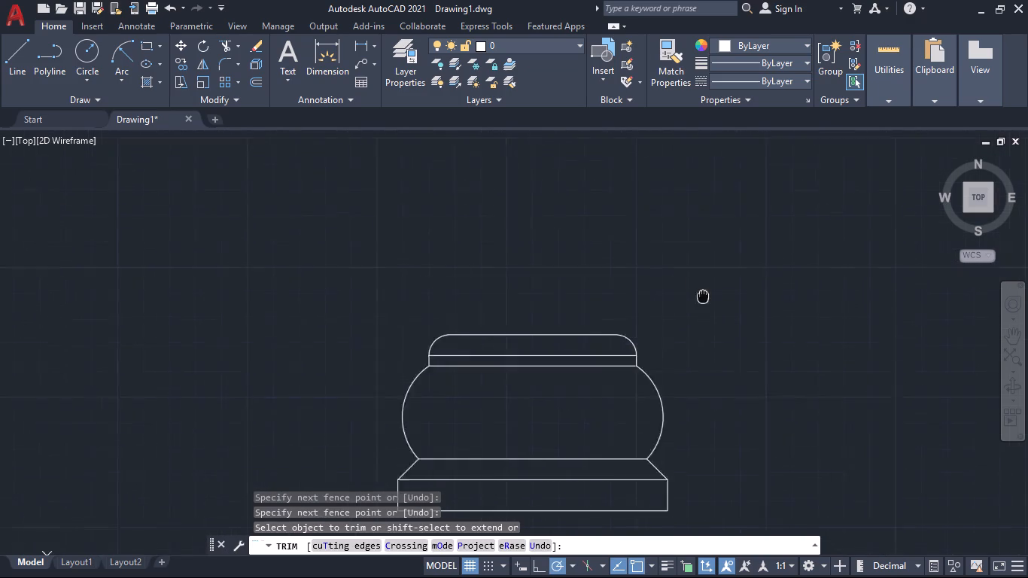
middle_drag(706, 302, 724, 333)
middle_drag(681, 303, 566, 273)
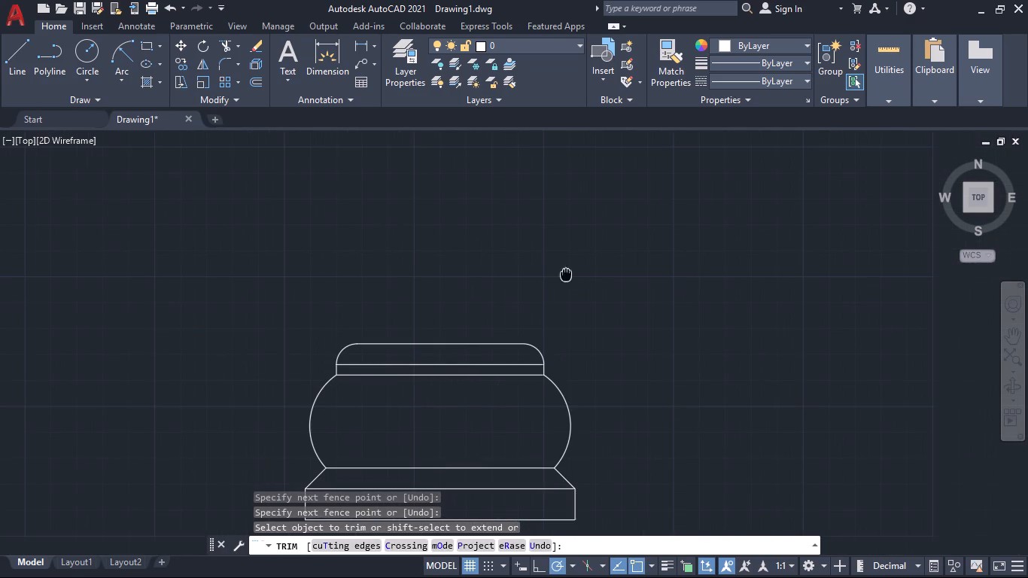
middle_drag(470, 265, 451, 242)
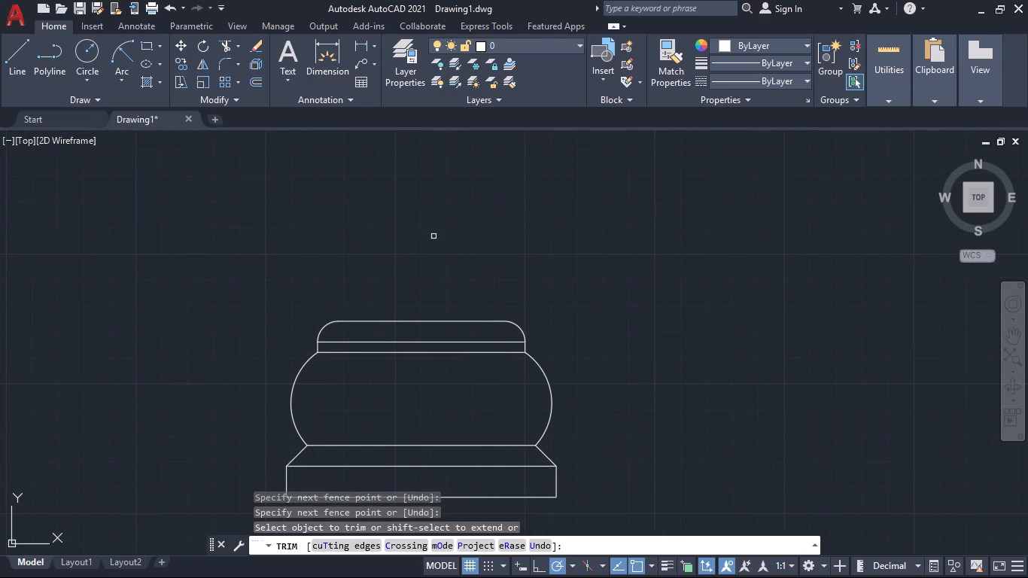
middle_drag(432, 235, 363, 217)
middle_drag(360, 201, 541, 210)
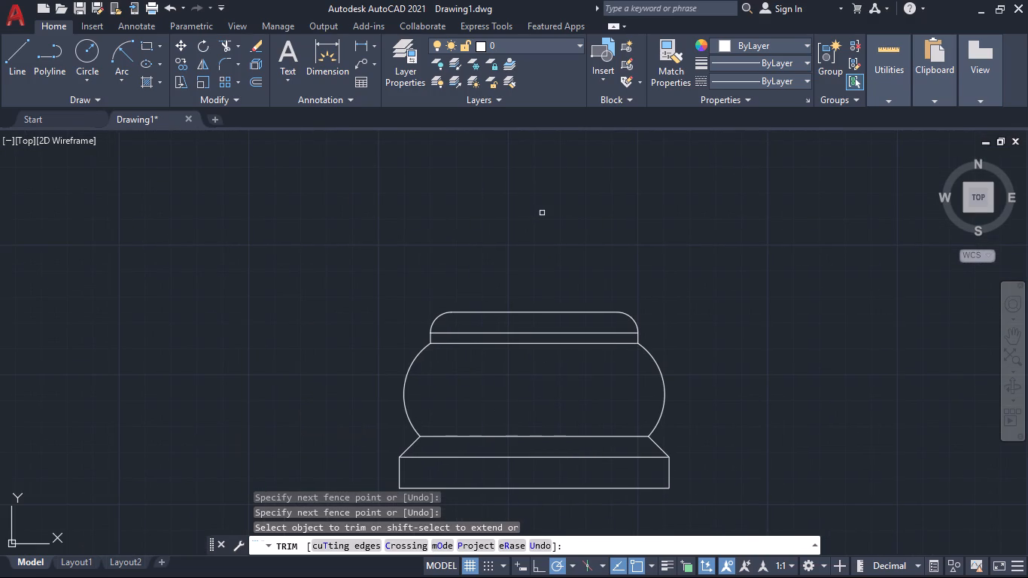
key(Escape)
Draw a vertical construction line through the midpoint of the base's bottom edge.
text(xl)
key(Return)
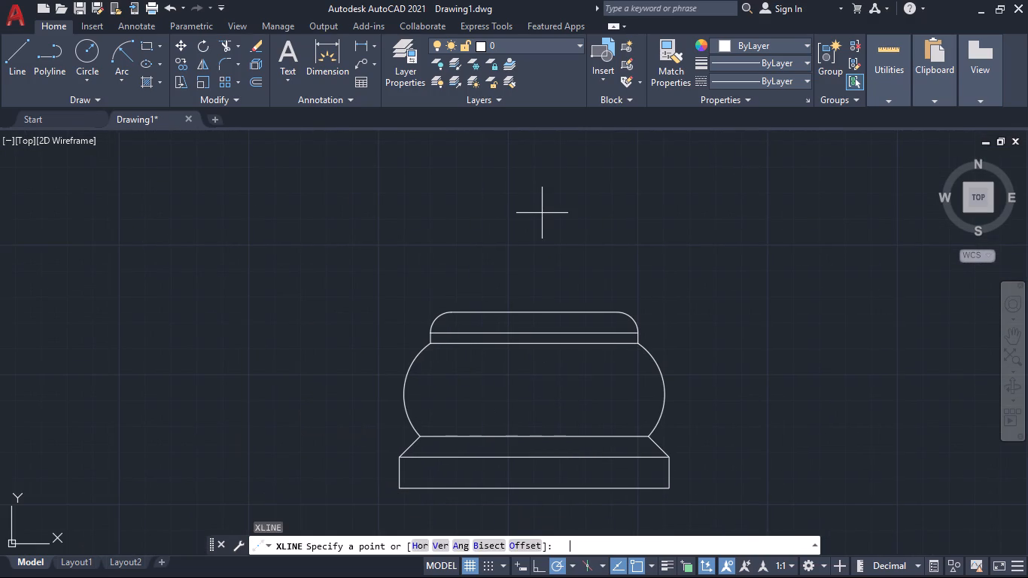
click(437, 548)
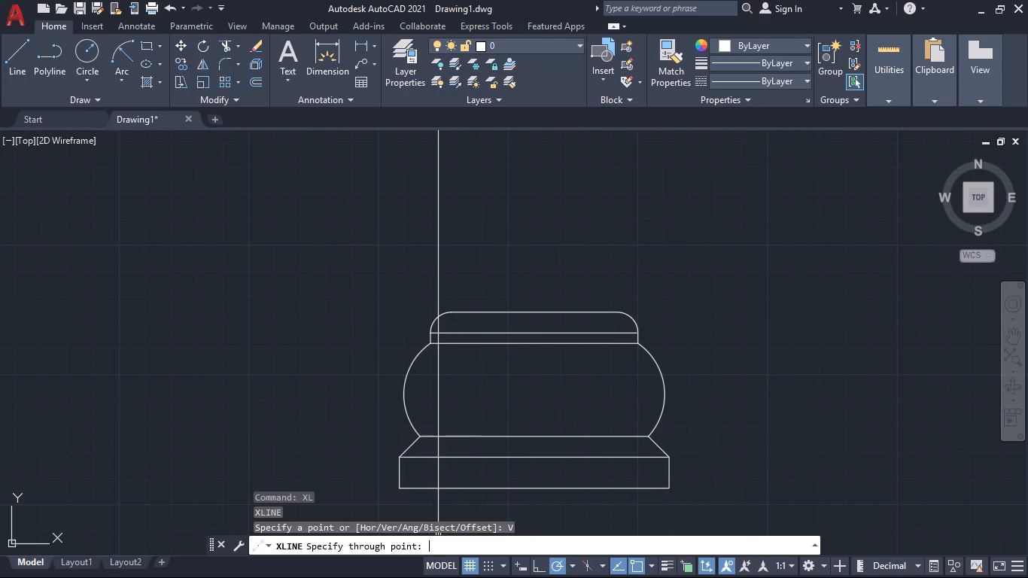
click(536, 486)
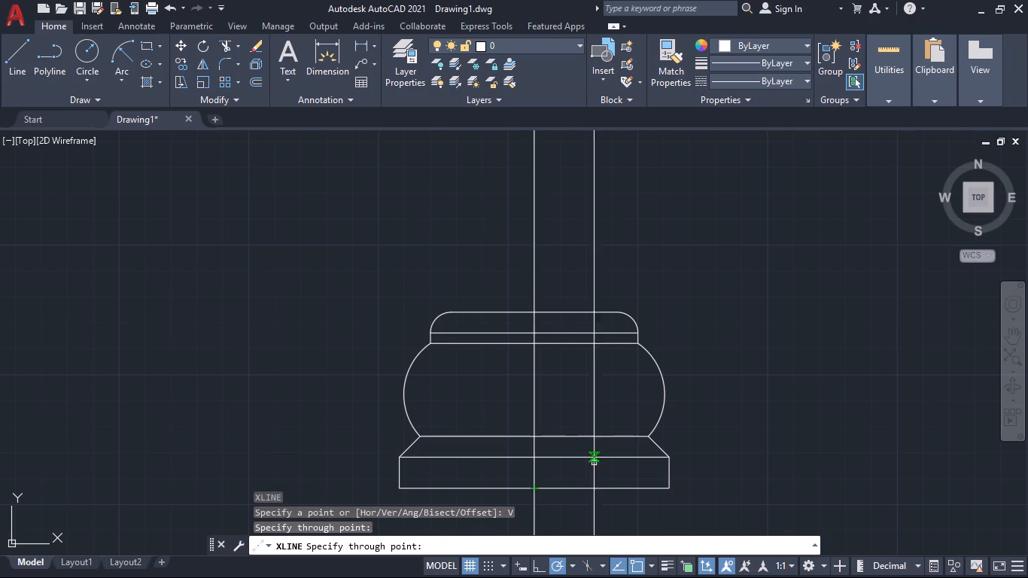
key(space)
key(space)
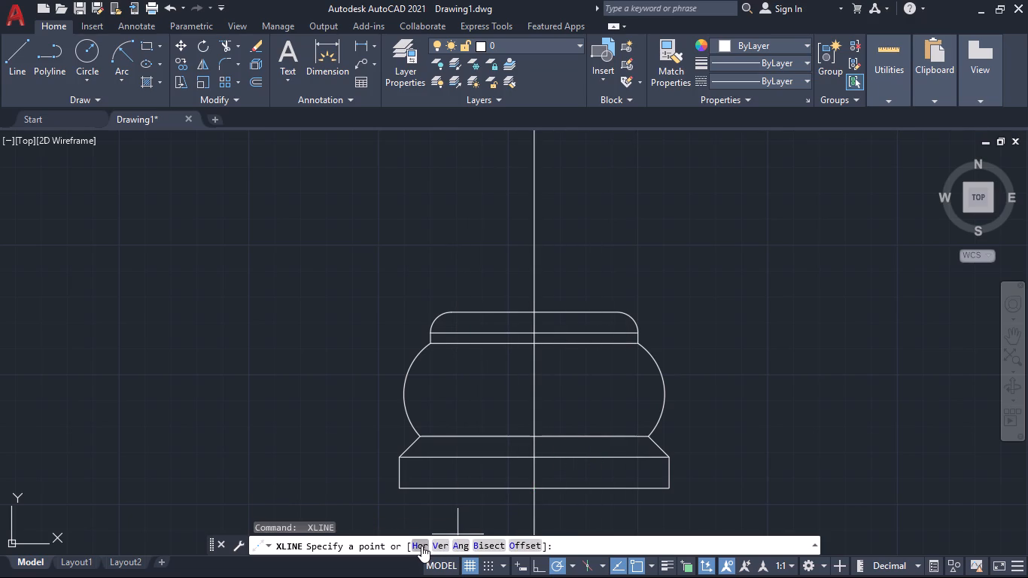
key(Escape)
Draw a line 24.06 mm up the centre line from the top band's upper edge, continuing 5 mm horizontally to the right.
middle_drag(697, 364, 689, 398)
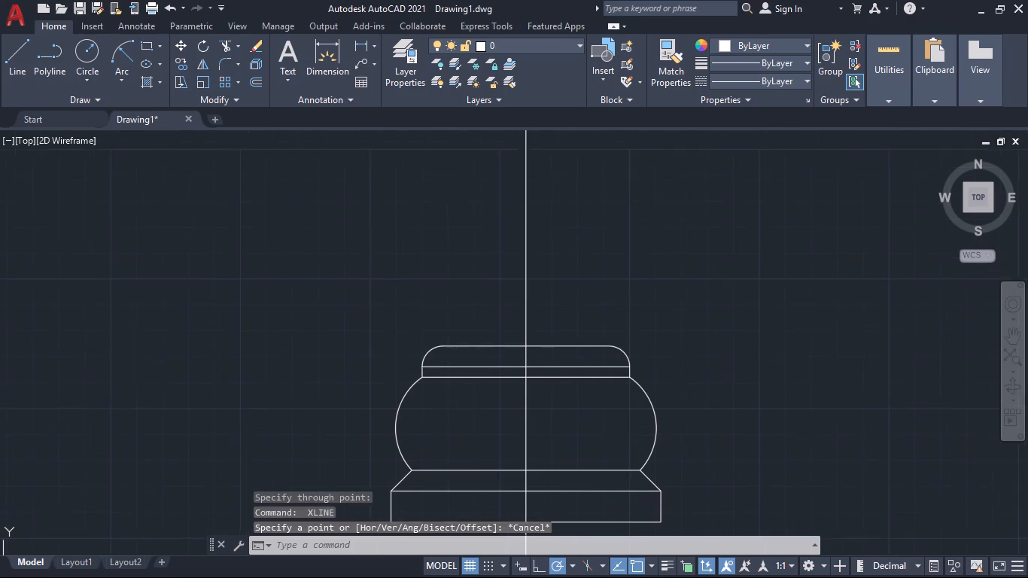
middle_drag(689, 398, 655, 395)
middle_drag(671, 379, 650, 387)
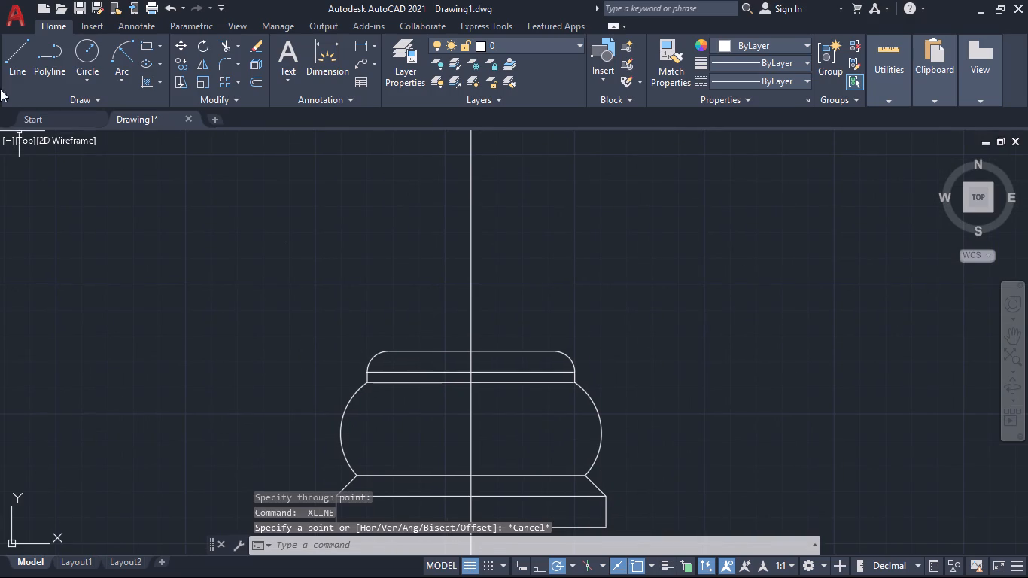
click(17, 55)
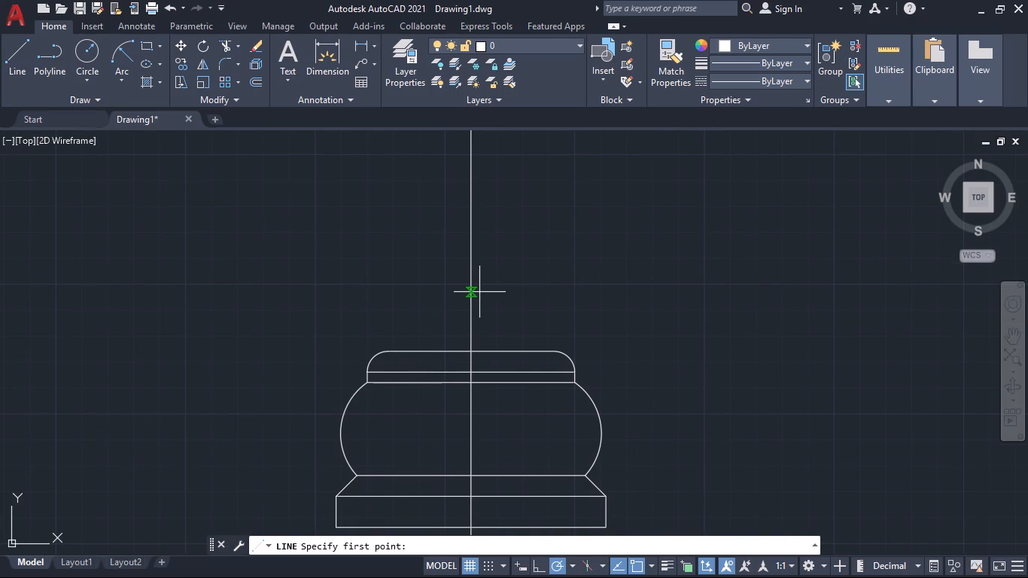
click(470, 354)
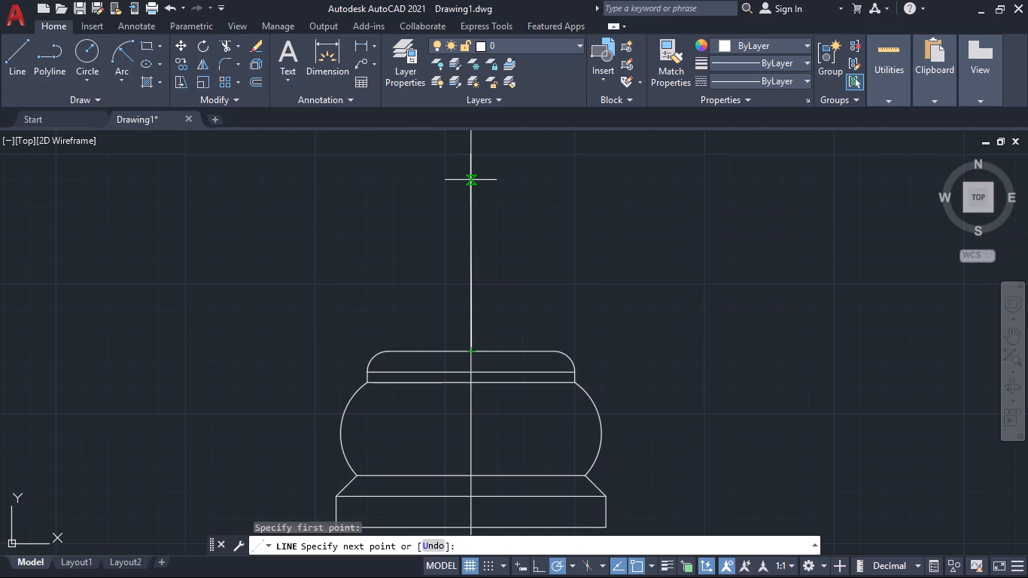
text(24)
key(period)
text(06)
key(Return)
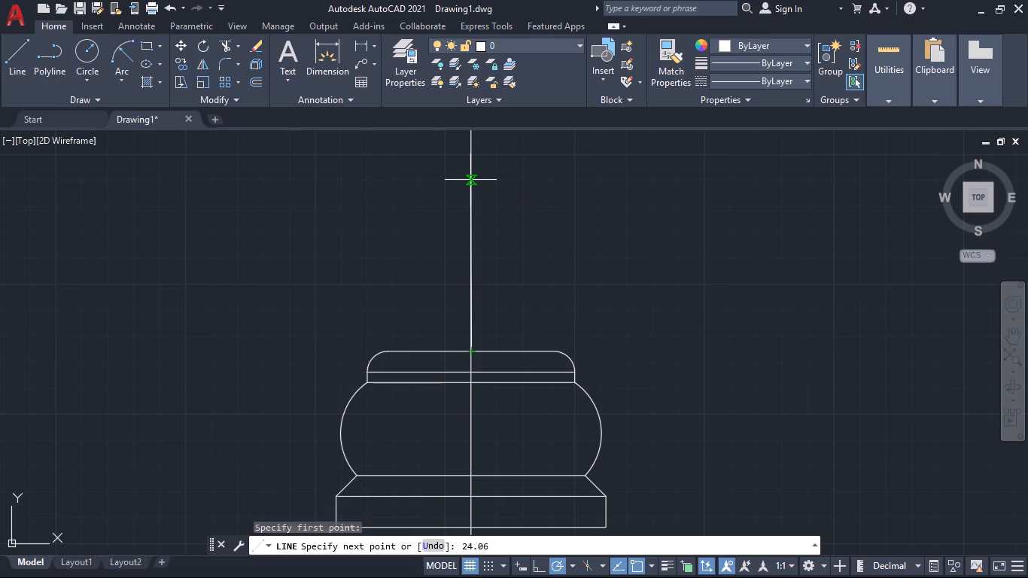
middle_drag(700, 170, 668, 354)
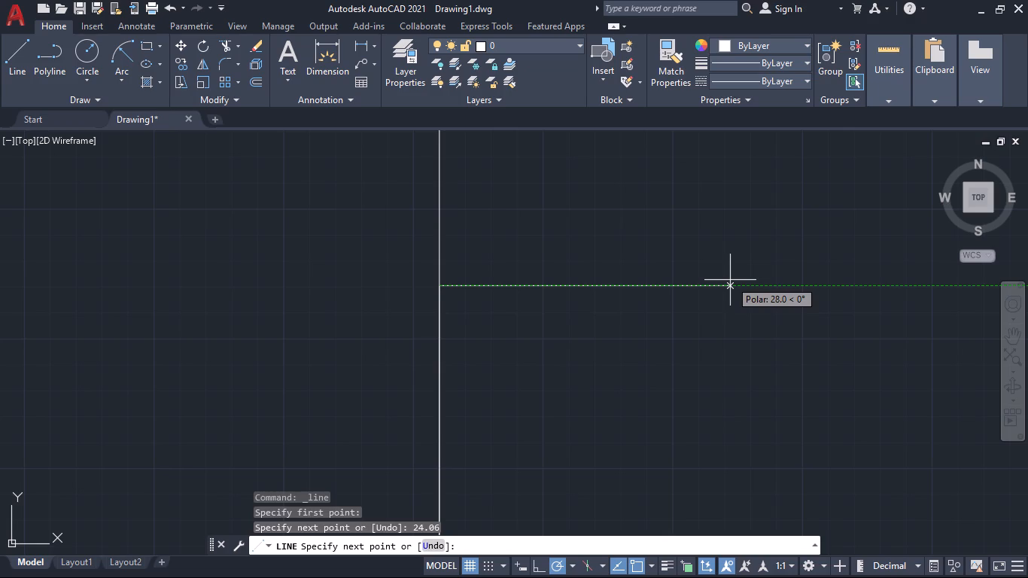
key(5)
key(Return)
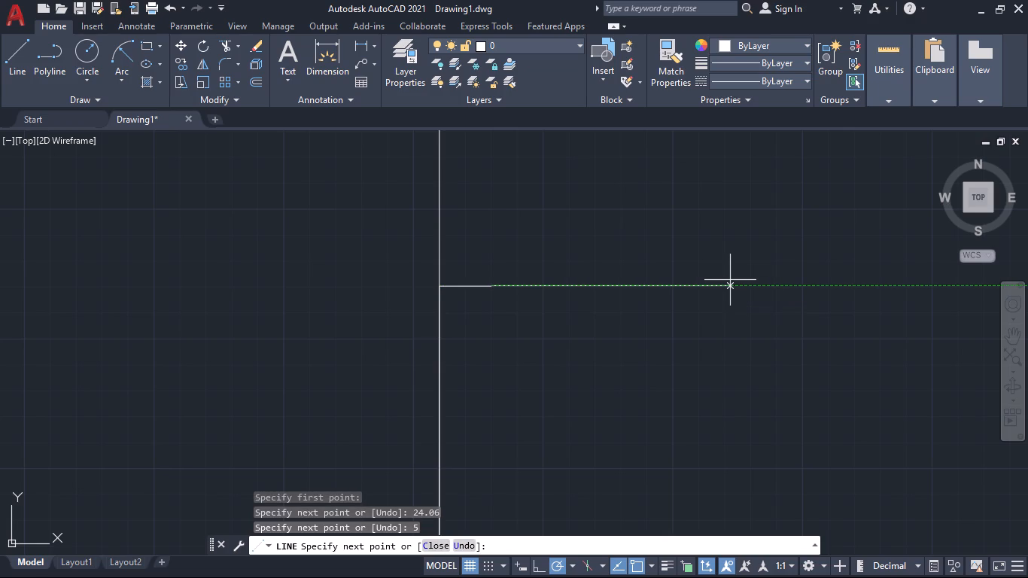
key(space)
key(space)
Draw a start-end-radius arc of radius 50 mm from the 5 mm line's outer end to the upper end of the top band's right fillet.
middle_drag(630, 361, 596, 192)
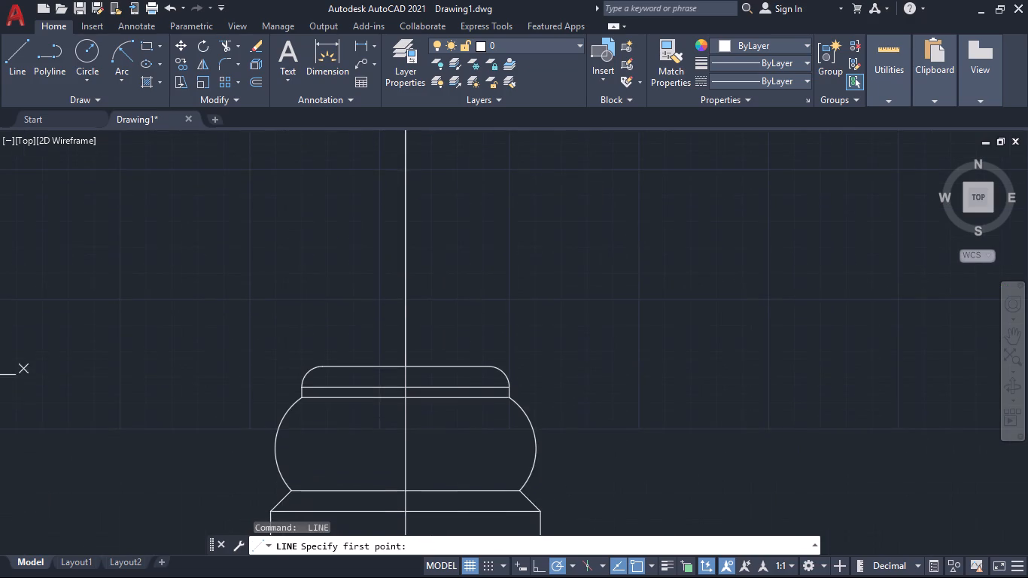
middle_drag(595, 213, 640, 338)
click(122, 52)
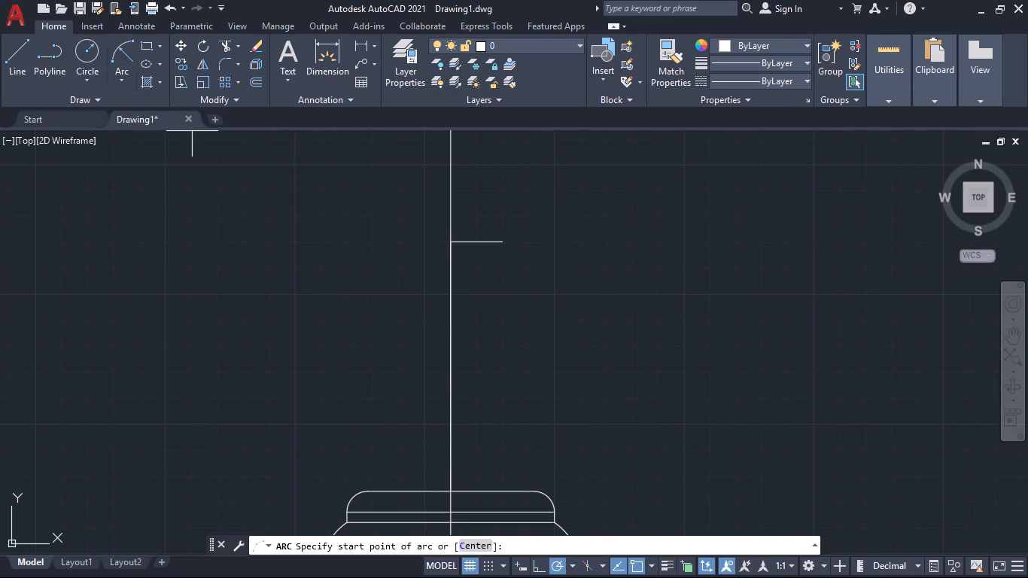
click(503, 242)
middle_drag(542, 461, 531, 278)
click(523, 311)
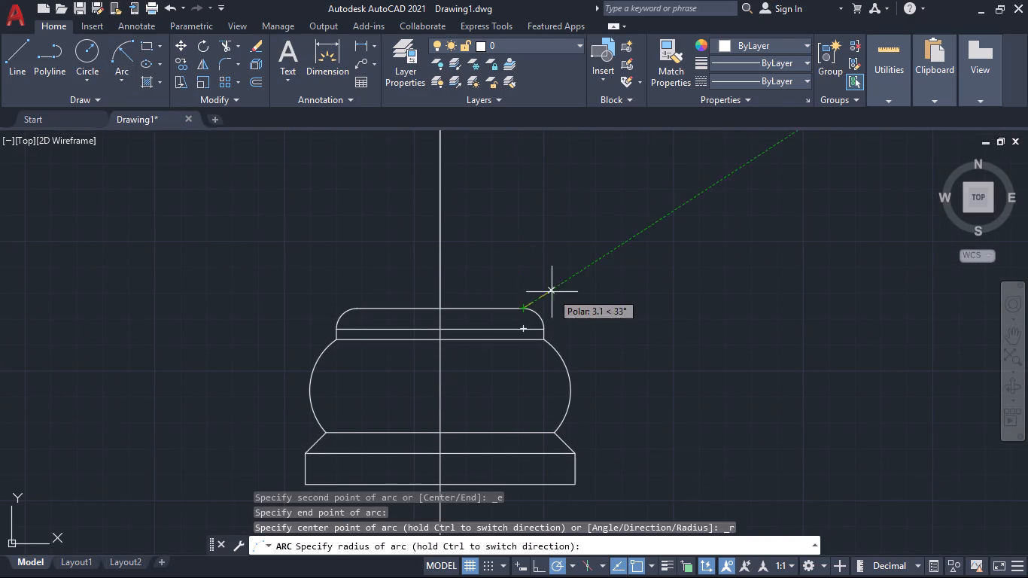
text(50)
key(Return)
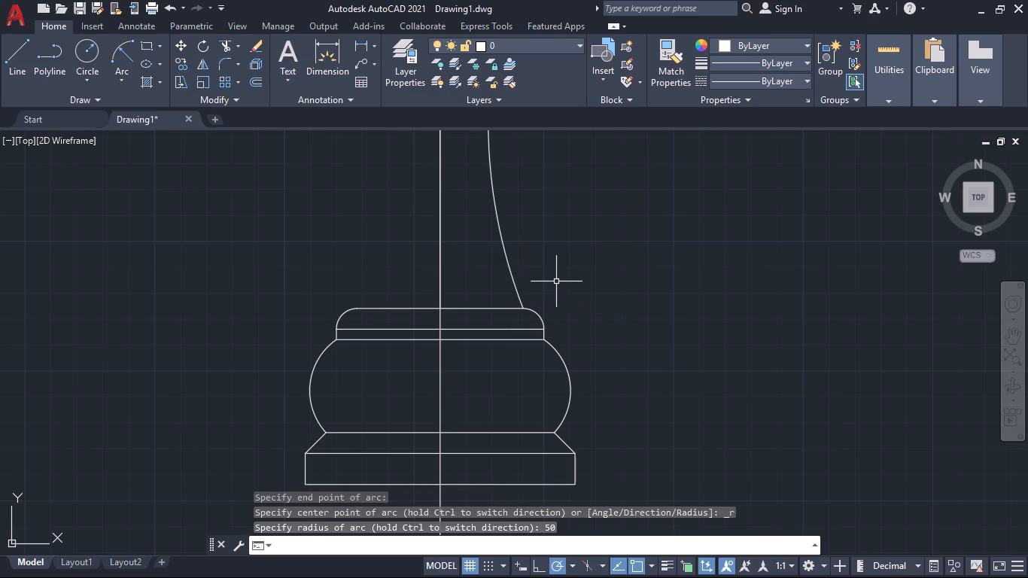
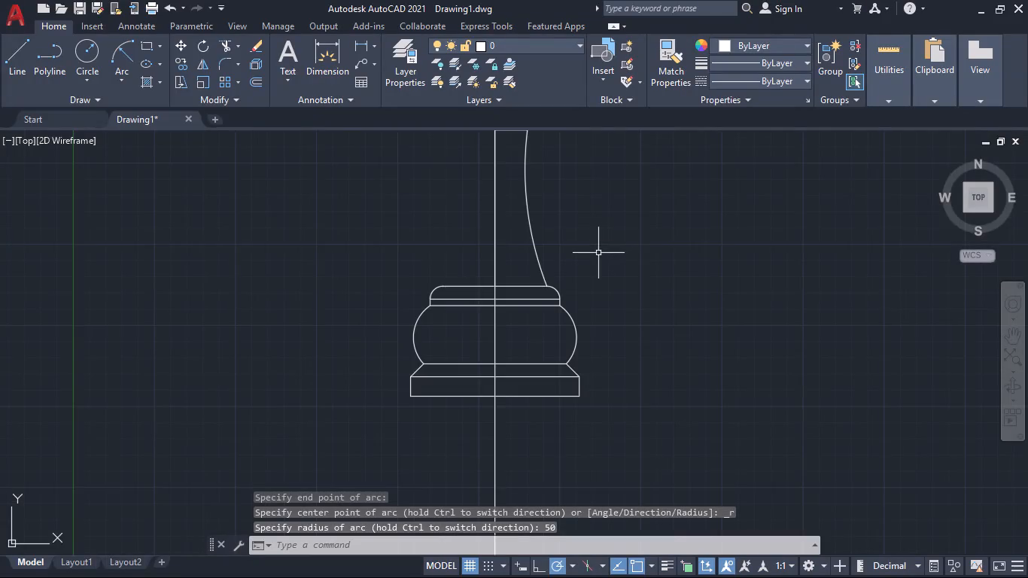
Mirror the neck's R50 arc and the 5 mm top line about the vertical centre line, keeping the originals.
middle_drag(604, 251, 625, 378)
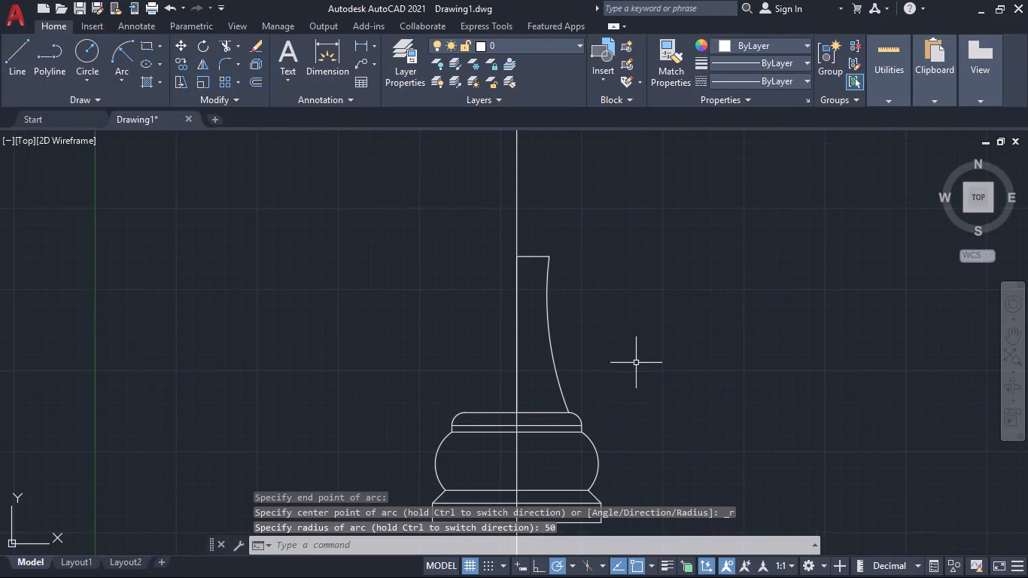
middle_drag(646, 364, 633, 324)
middle_drag(632, 321, 586, 292)
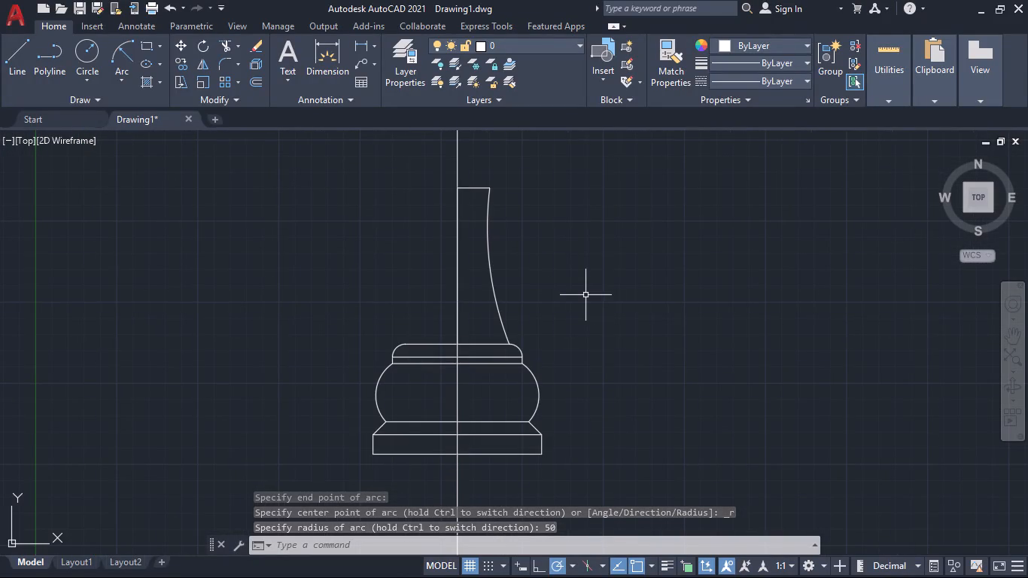
middle_drag(640, 277, 649, 340)
middle_drag(315, 300, 318, 297)
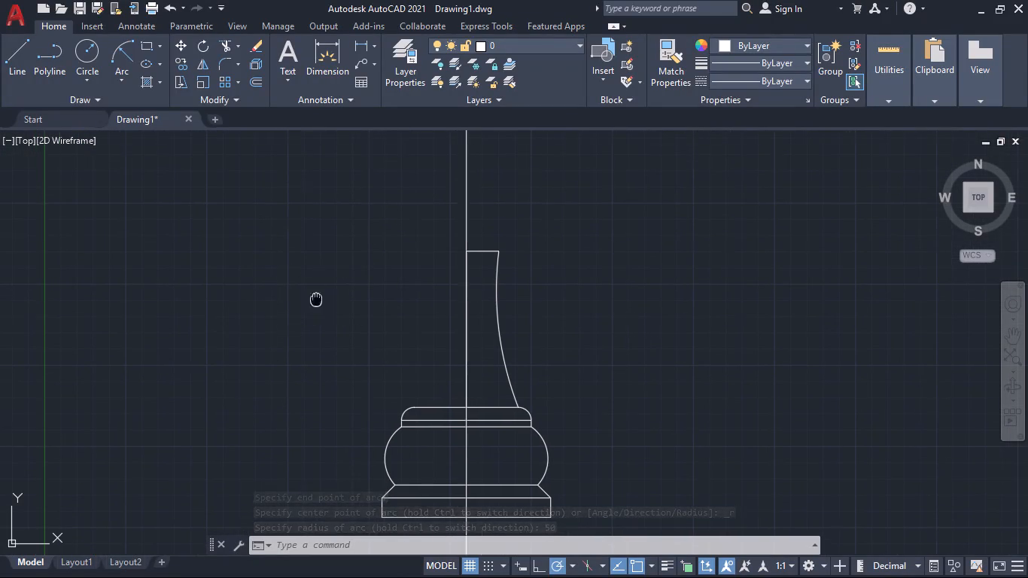
middle_drag(318, 297, 342, 249)
click(539, 333)
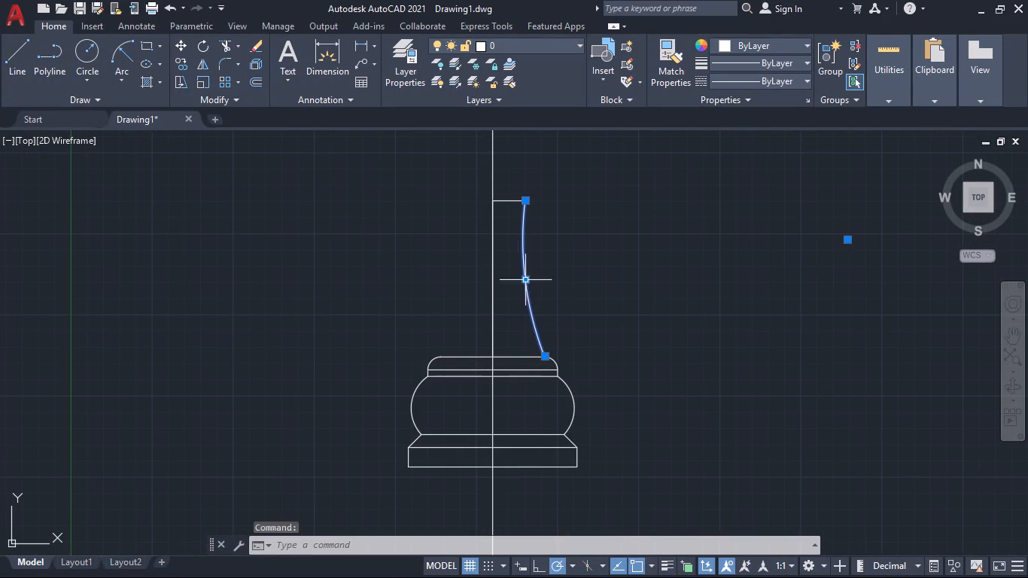
click(512, 201)
middle_drag(633, 257, 655, 276)
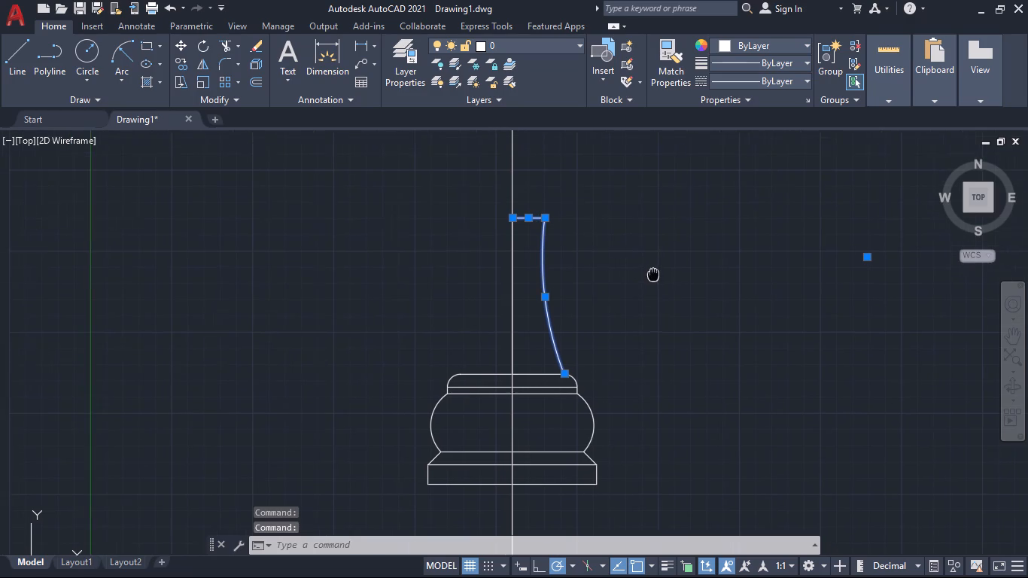
middle_drag(655, 276, 658, 278)
middle_drag(681, 309, 687, 265)
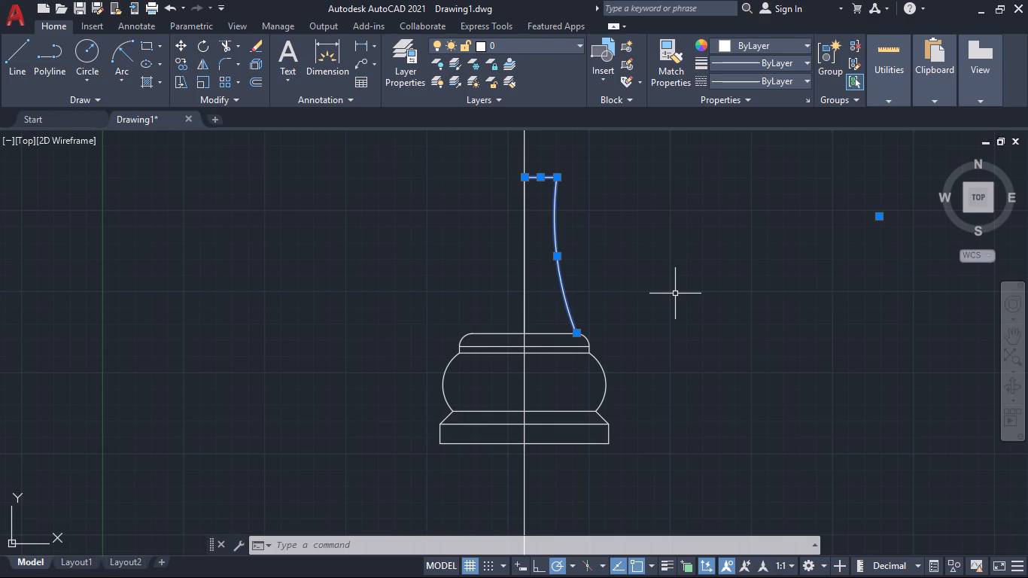
middle_drag(731, 354, 746, 366)
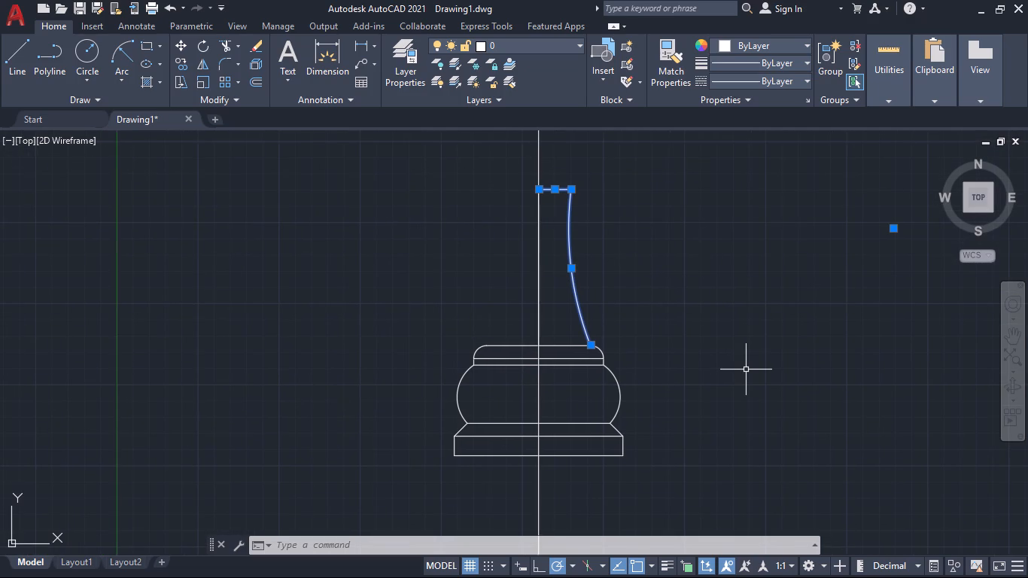
text(mi)
key(Return)
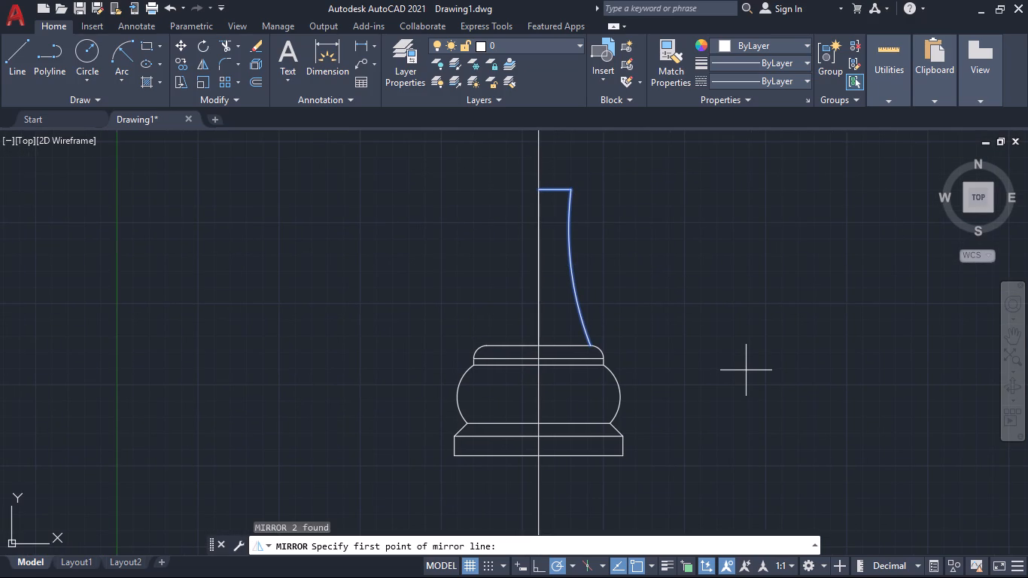
click(542, 344)
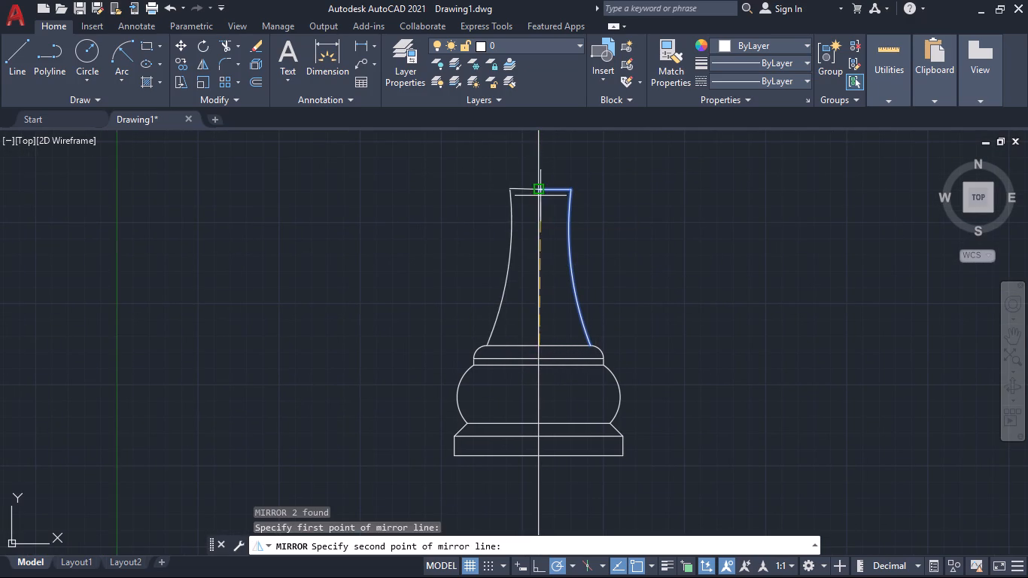
click(538, 189)
key(Return)
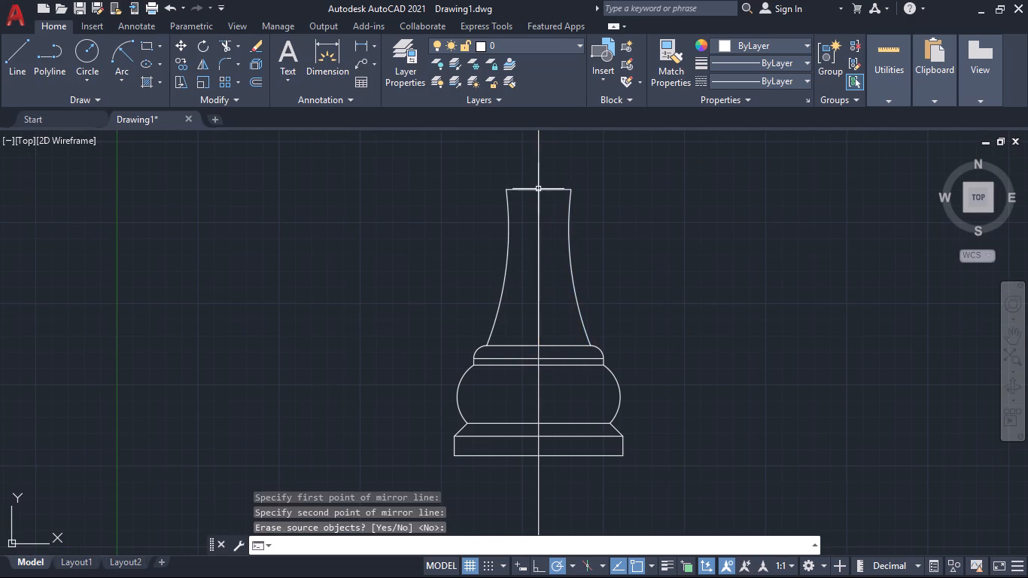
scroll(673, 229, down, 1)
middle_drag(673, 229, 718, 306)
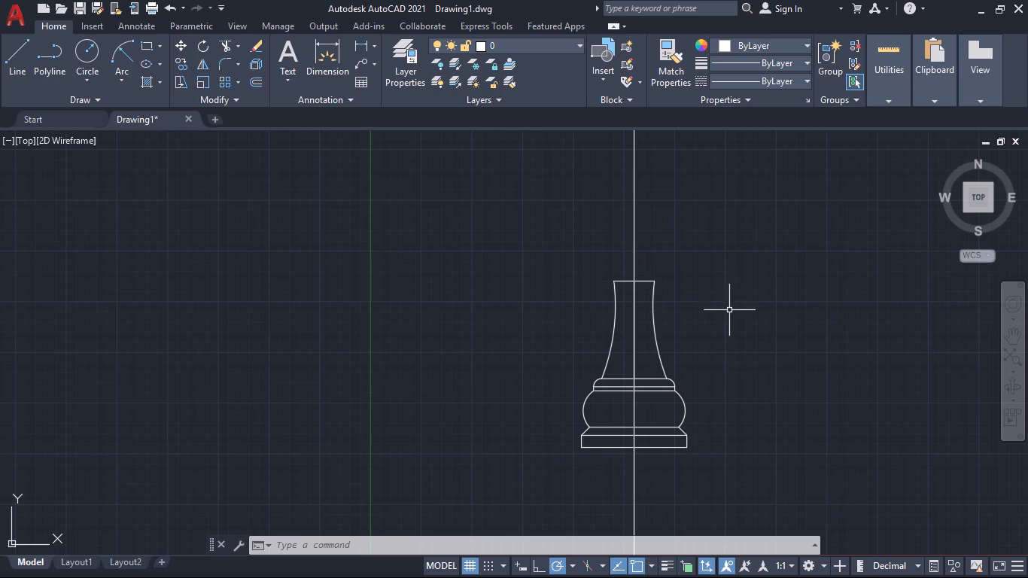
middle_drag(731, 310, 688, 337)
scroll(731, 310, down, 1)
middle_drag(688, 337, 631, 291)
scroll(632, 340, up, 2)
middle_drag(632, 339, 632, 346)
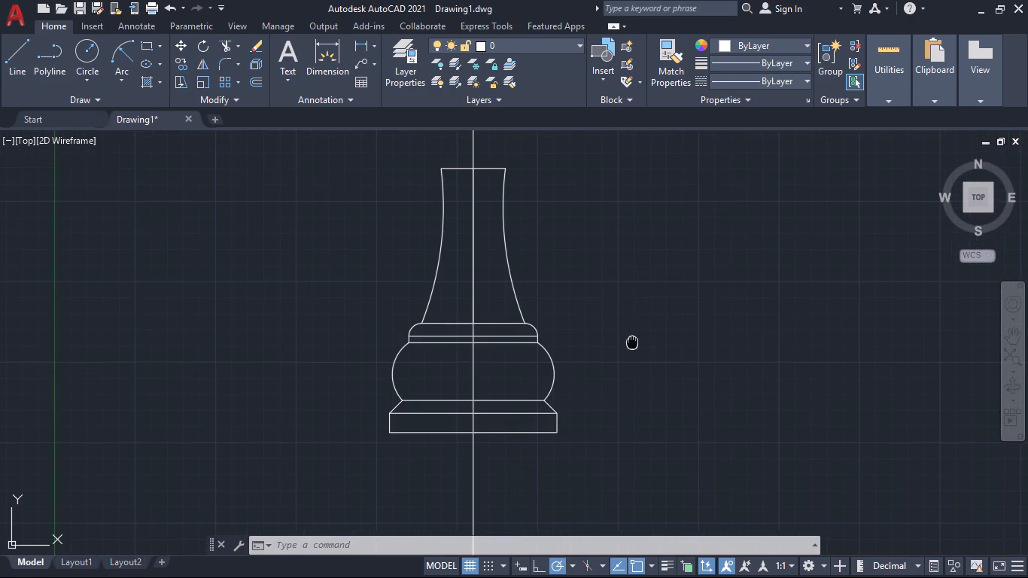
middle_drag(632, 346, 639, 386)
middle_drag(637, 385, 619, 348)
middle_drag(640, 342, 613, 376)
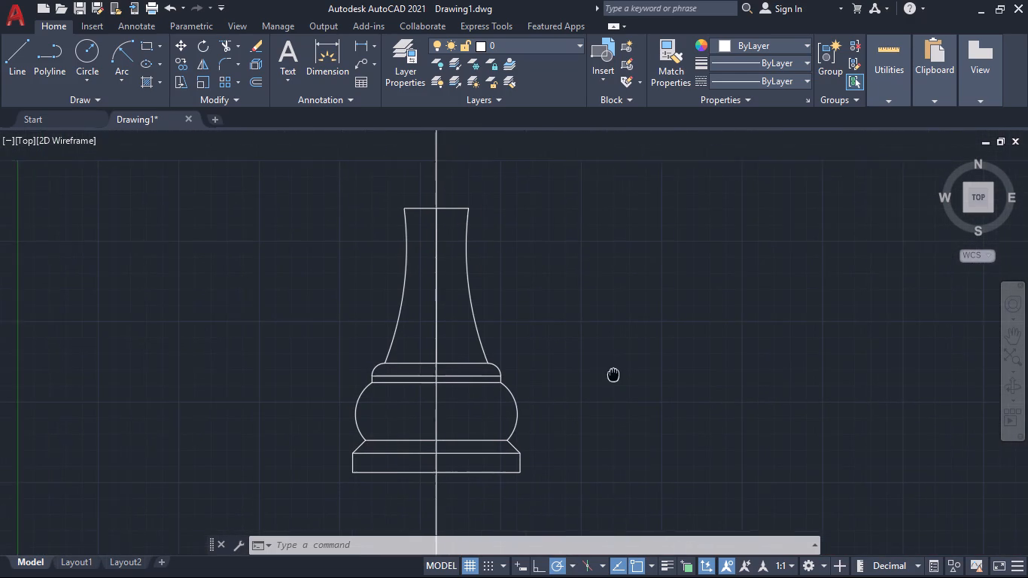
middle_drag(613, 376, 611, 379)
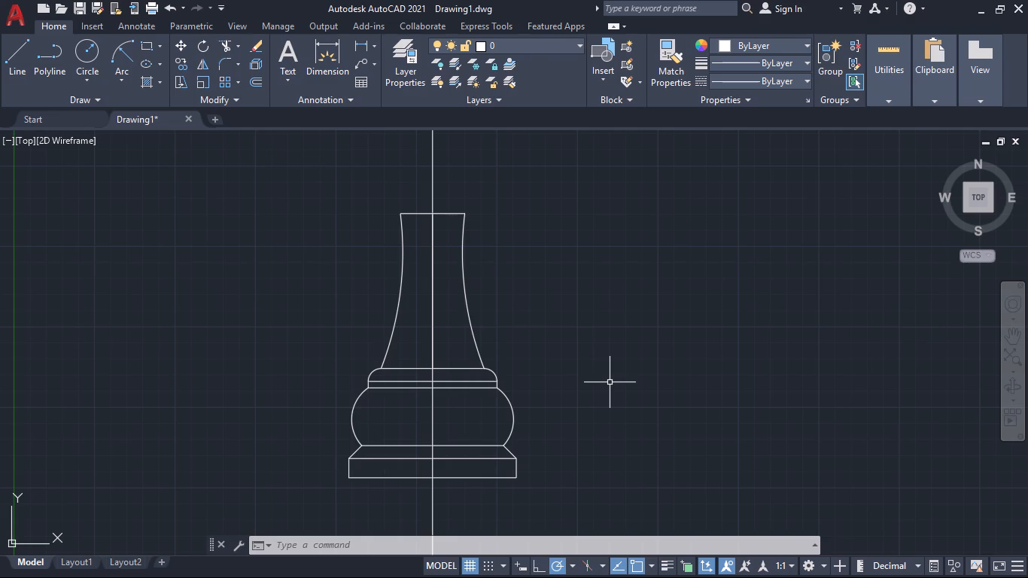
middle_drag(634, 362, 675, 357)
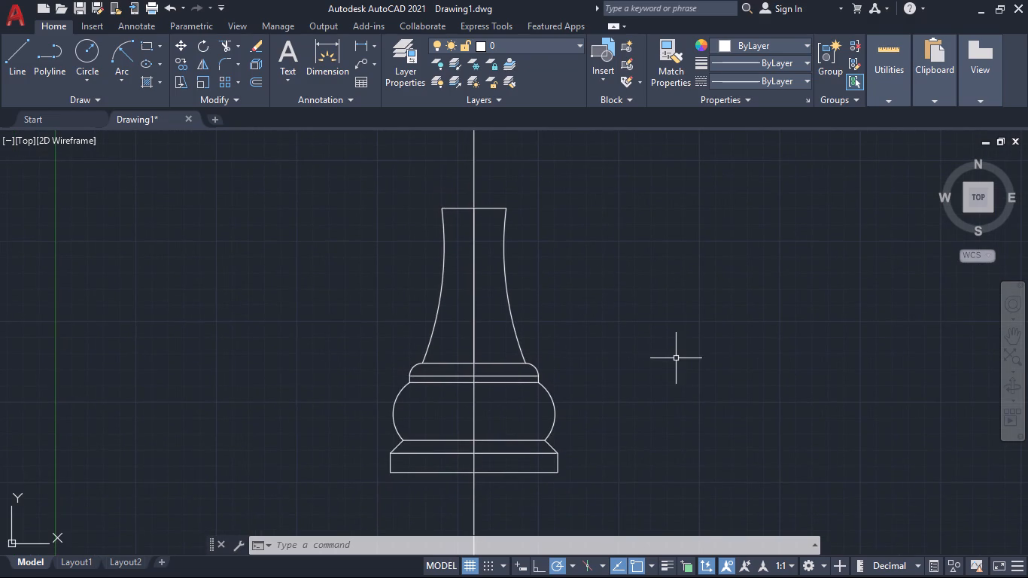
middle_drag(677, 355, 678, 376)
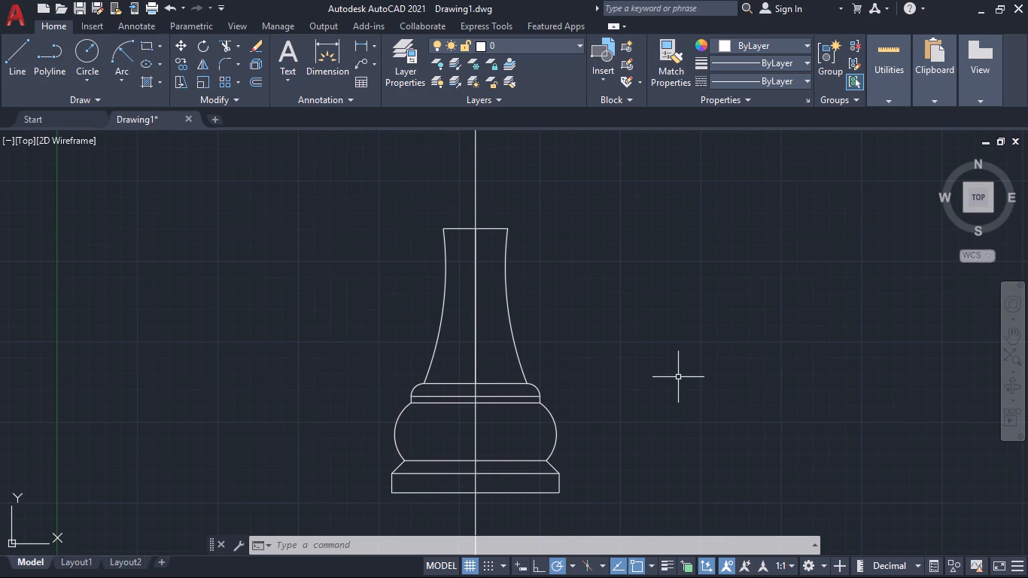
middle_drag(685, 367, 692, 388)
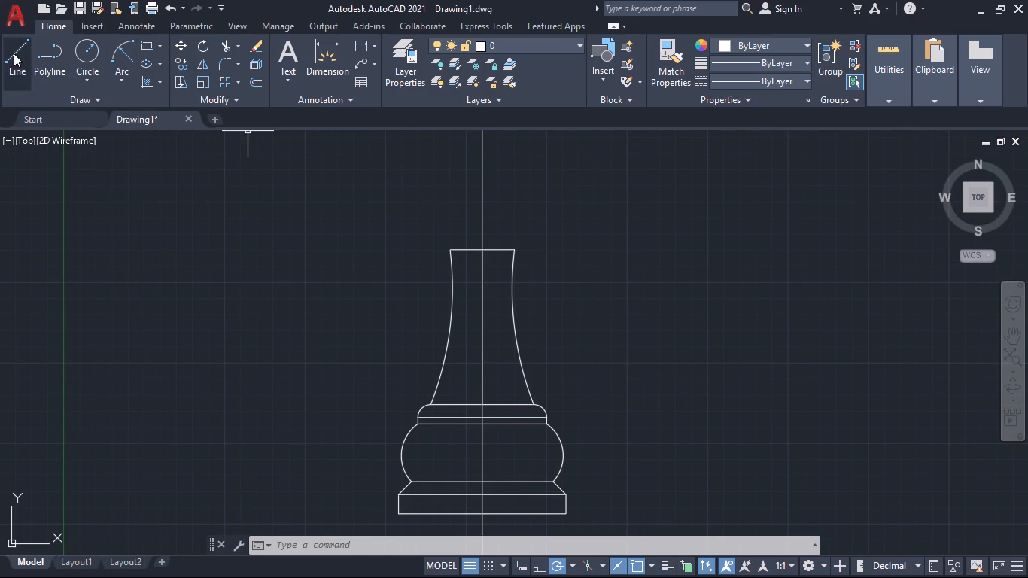
Draw a line 3.26 mm up the centre line from the neck's top edge, continuing 6.5 mm horizontally to the right.
click(6, 51)
scroll(472, 230, up, 2)
click(491, 282)
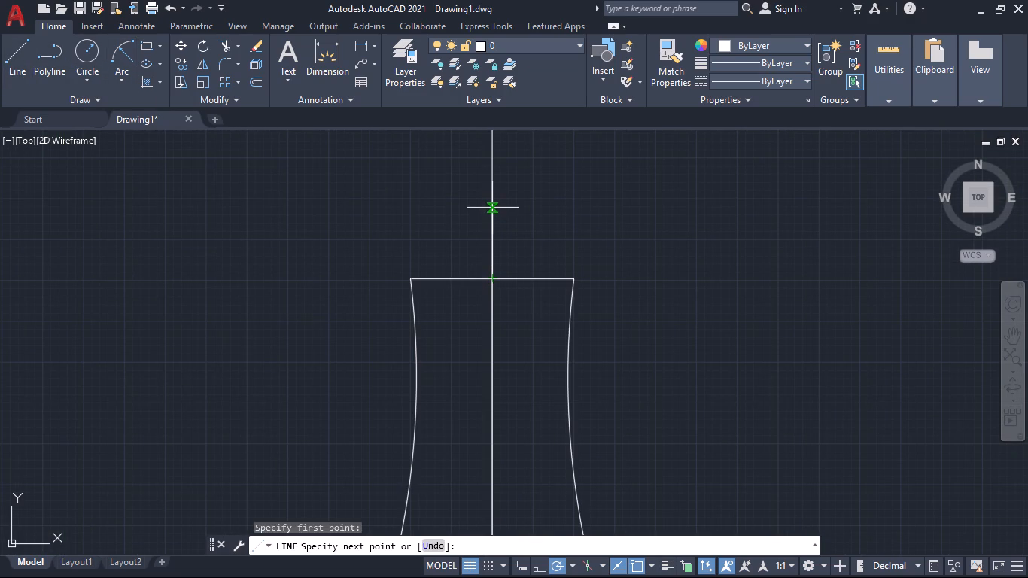
text(3.26)
key(Return)
scroll(612, 183, down, 1)
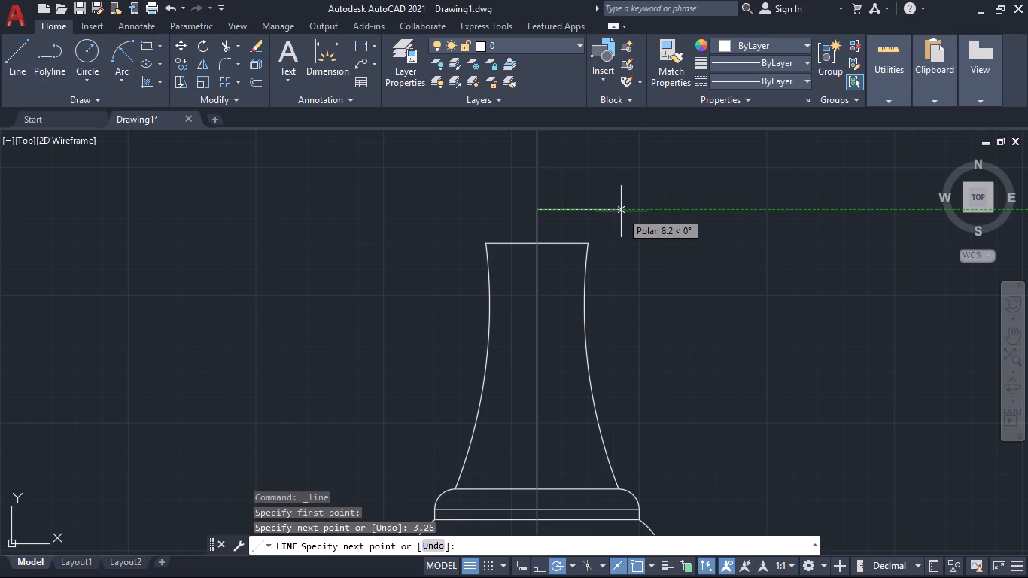
middle_drag(621, 211, 642, 203)
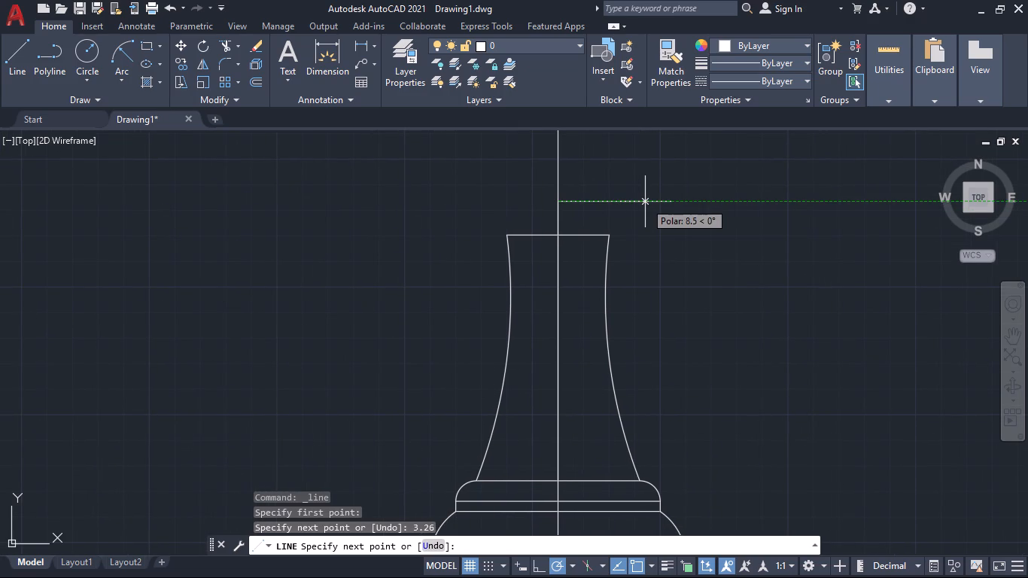
text(7.5)
key(BackSpace)
key(BackSpace)
key(BackSpace)
text(6.5)
key(Return)
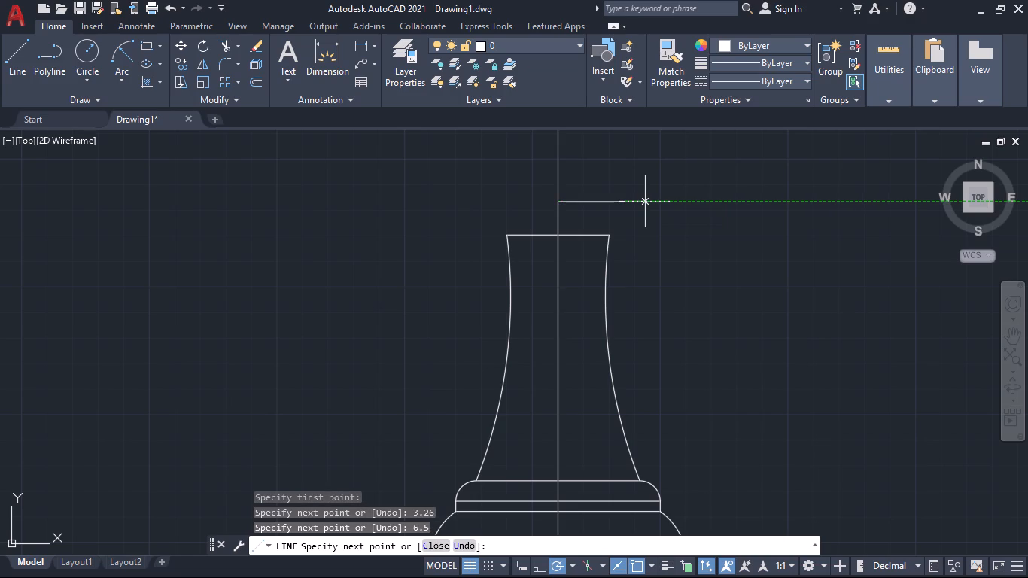
middle_drag(718, 261, 723, 301)
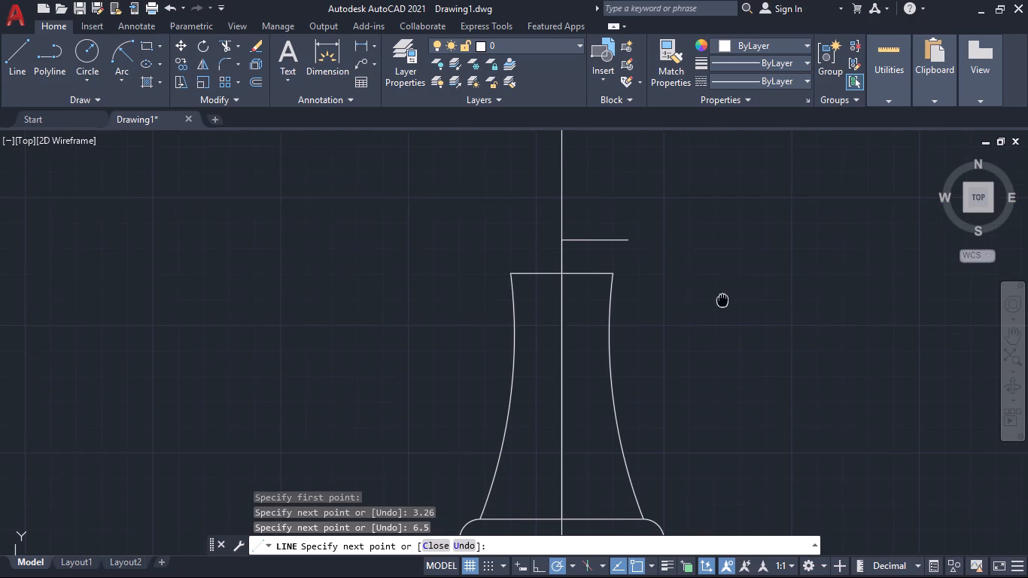
middle_drag(723, 301, 724, 303)
middle_drag(724, 300, 725, 243)
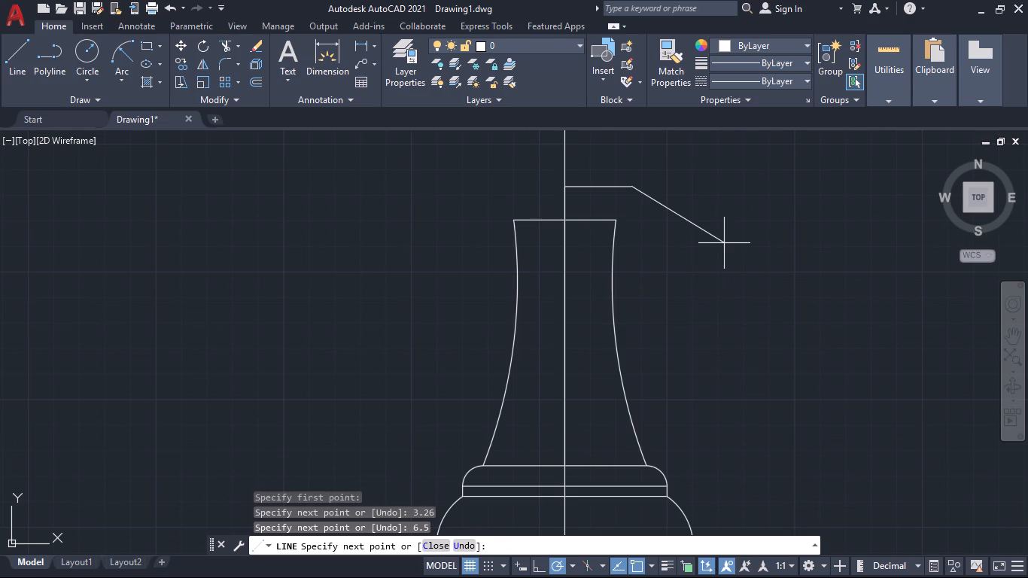
middle_drag(724, 243, 735, 269)
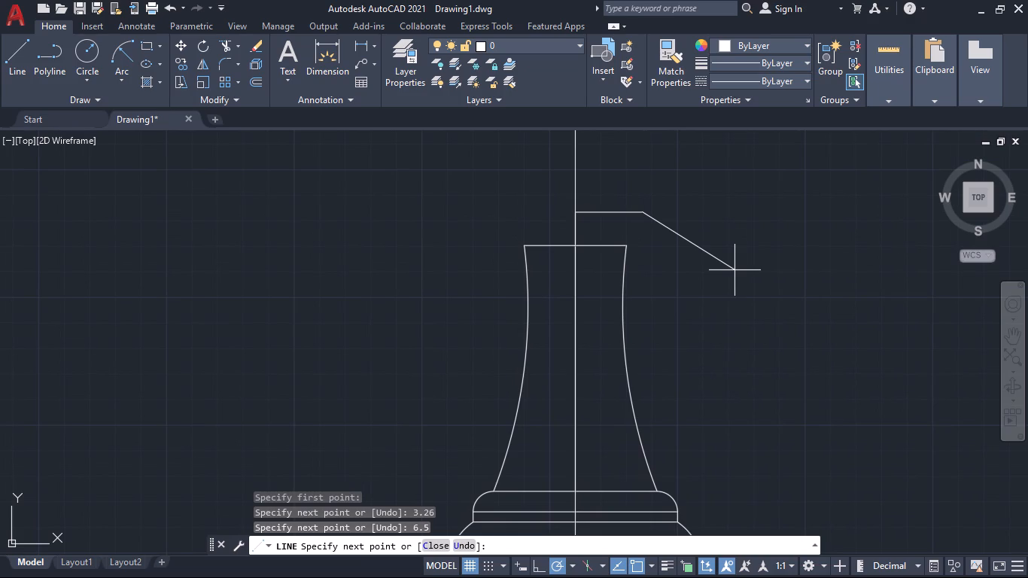
middle_drag(736, 264, 742, 309)
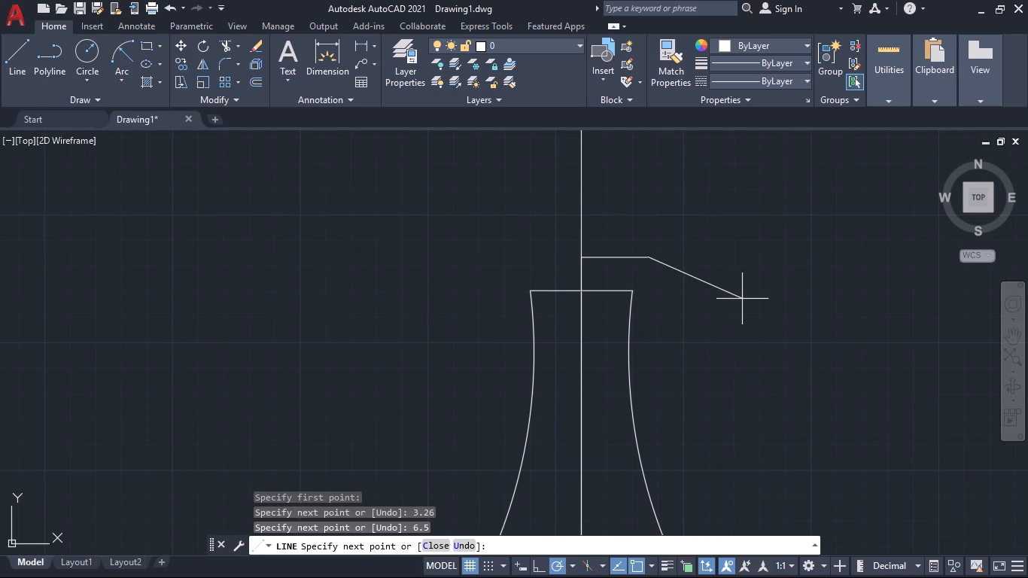
key(space)
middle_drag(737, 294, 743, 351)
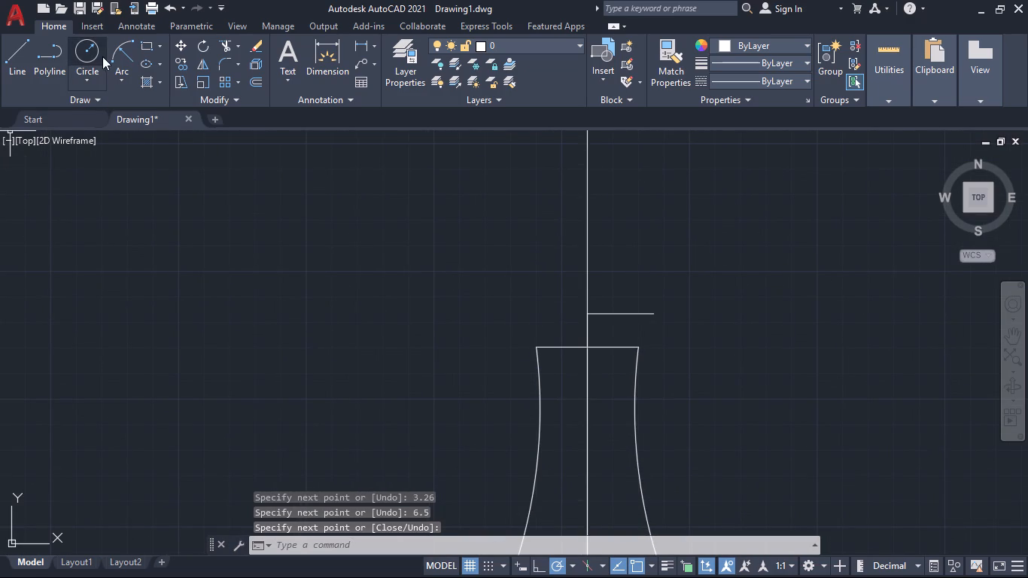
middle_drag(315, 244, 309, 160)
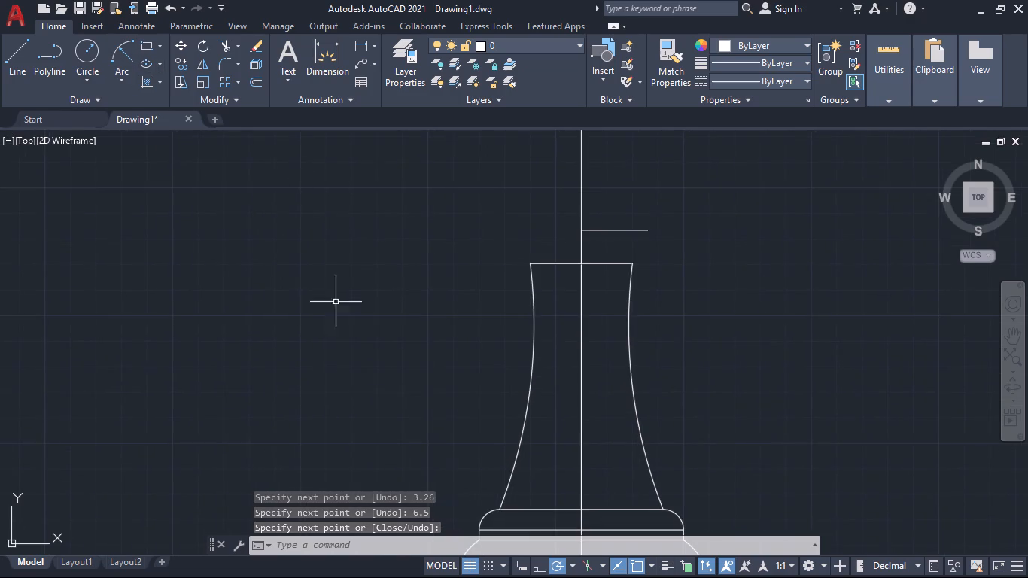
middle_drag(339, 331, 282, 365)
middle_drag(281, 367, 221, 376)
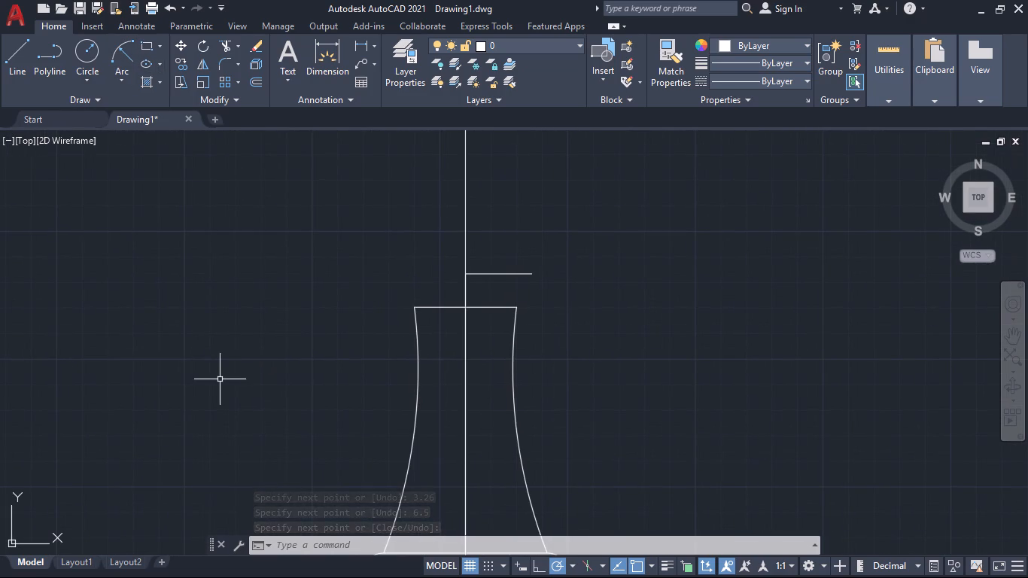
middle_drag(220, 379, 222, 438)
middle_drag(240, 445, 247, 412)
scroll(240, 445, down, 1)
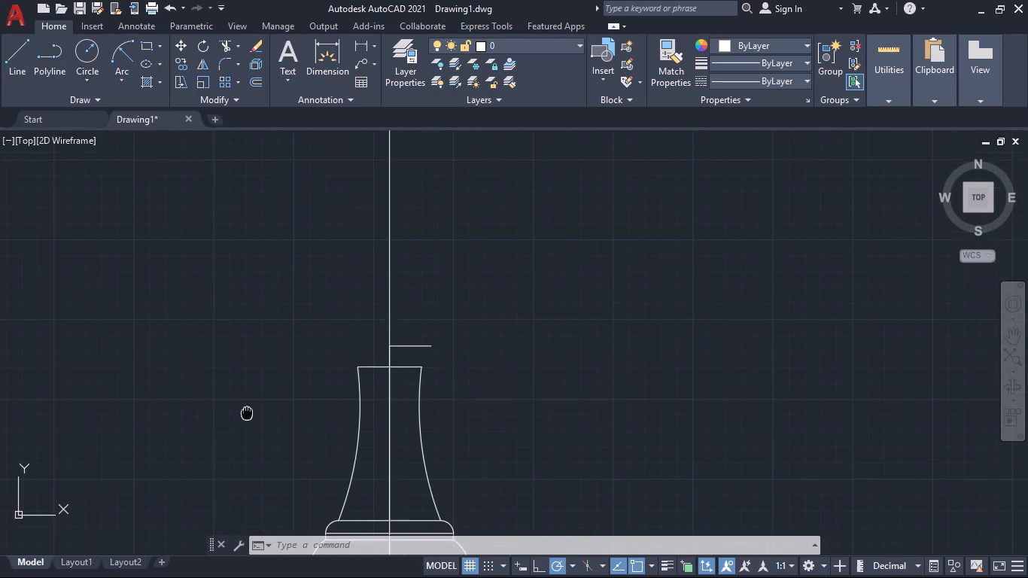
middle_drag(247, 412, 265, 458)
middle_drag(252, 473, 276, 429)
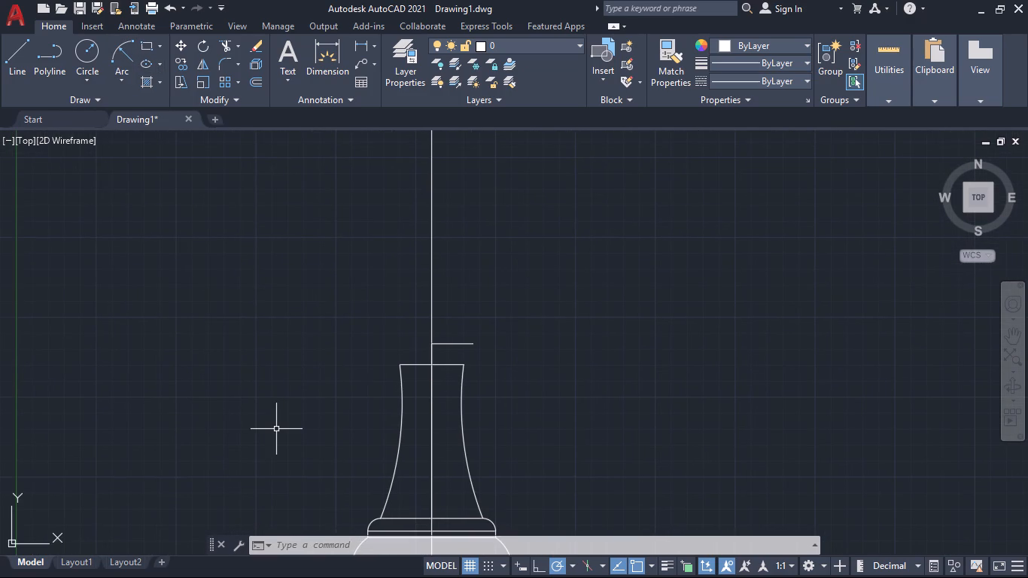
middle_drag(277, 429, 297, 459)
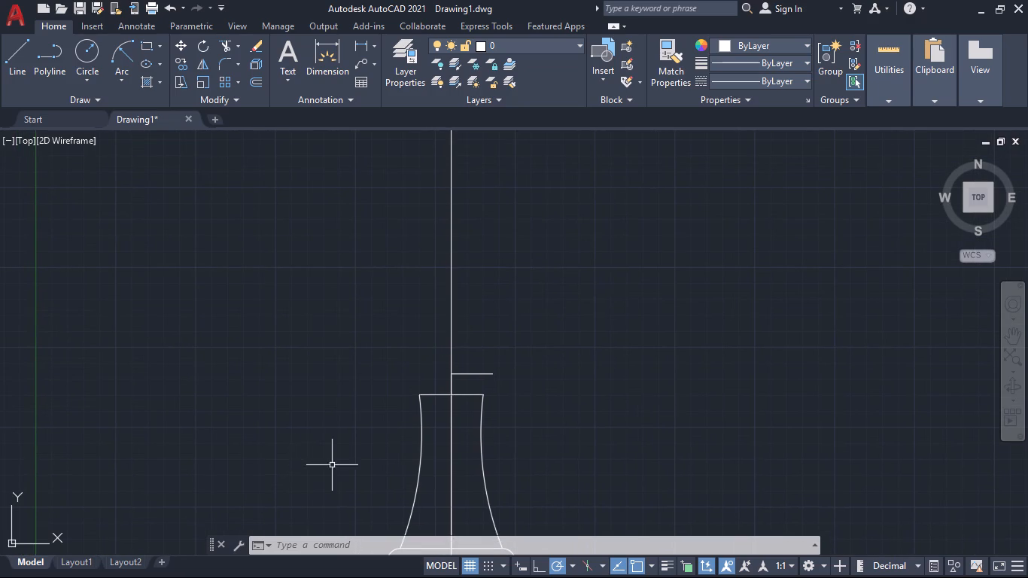
Delete the 6.5 mm horizontal line above the neck's top edge.
click(481, 373)
scroll(481, 371, up, 4)
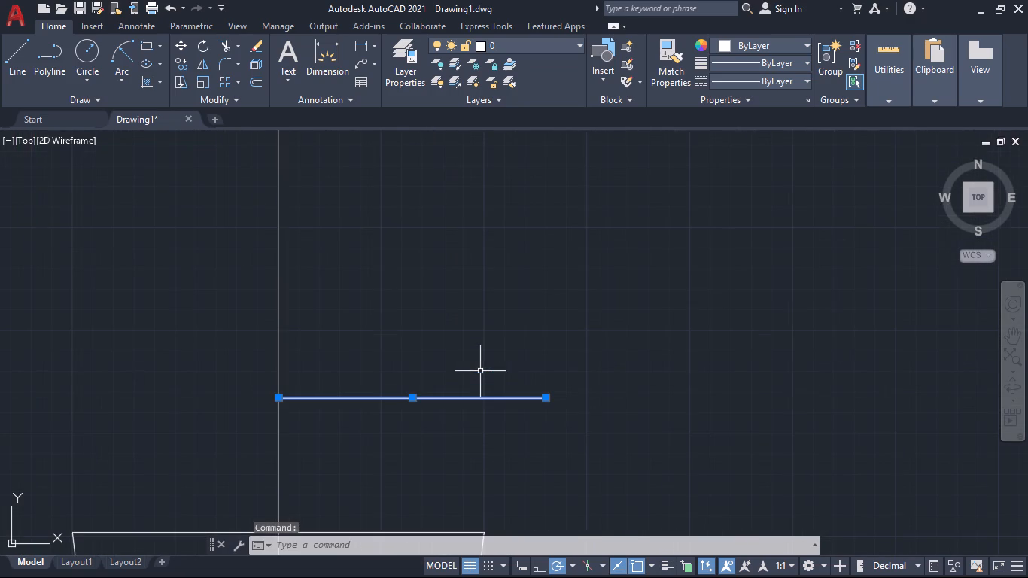
key(Delete)
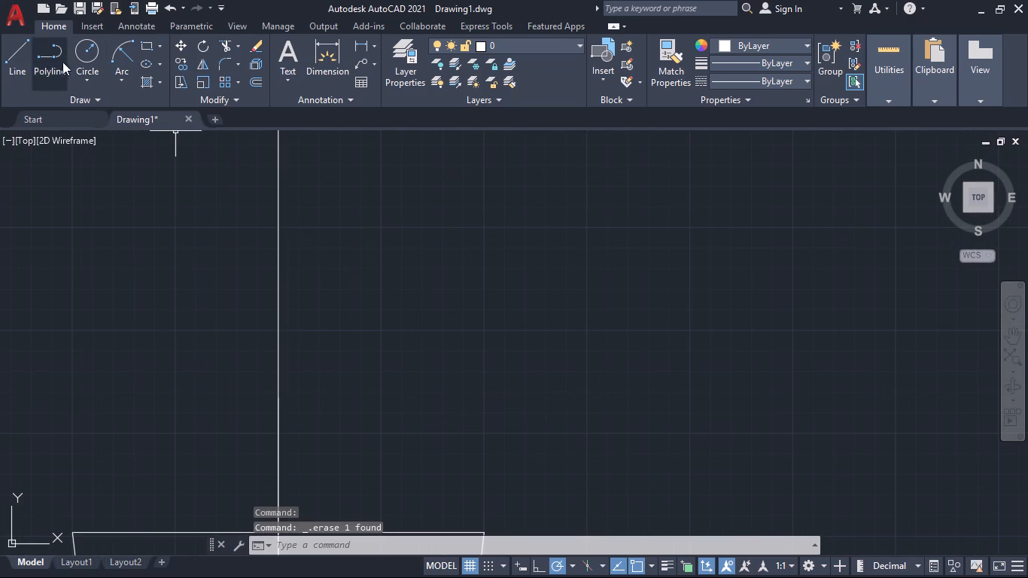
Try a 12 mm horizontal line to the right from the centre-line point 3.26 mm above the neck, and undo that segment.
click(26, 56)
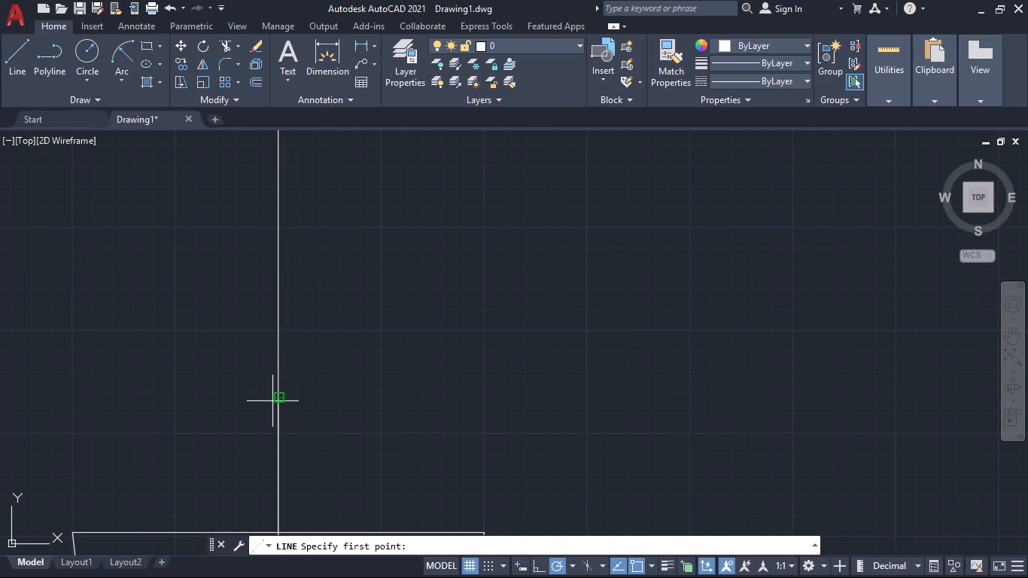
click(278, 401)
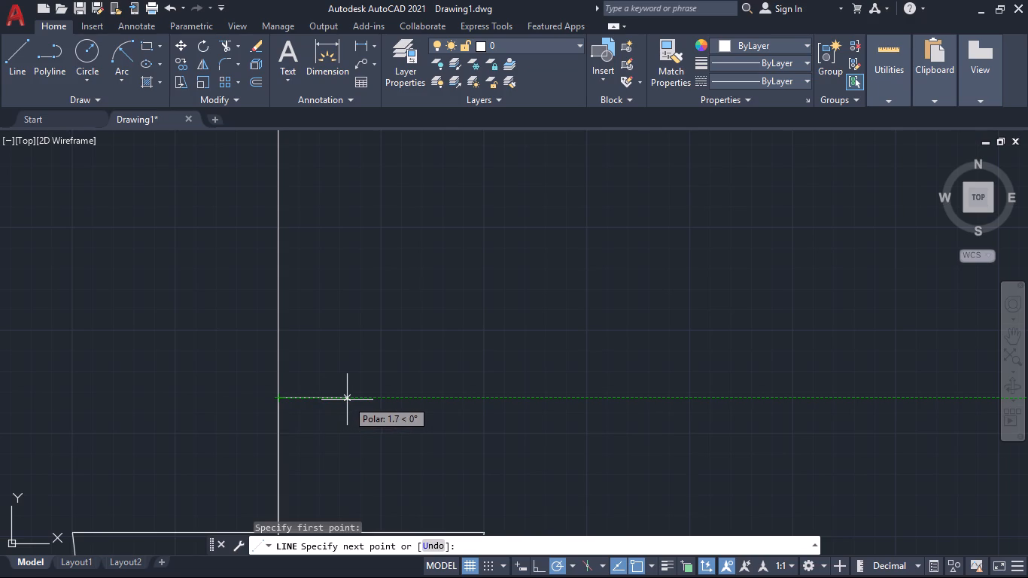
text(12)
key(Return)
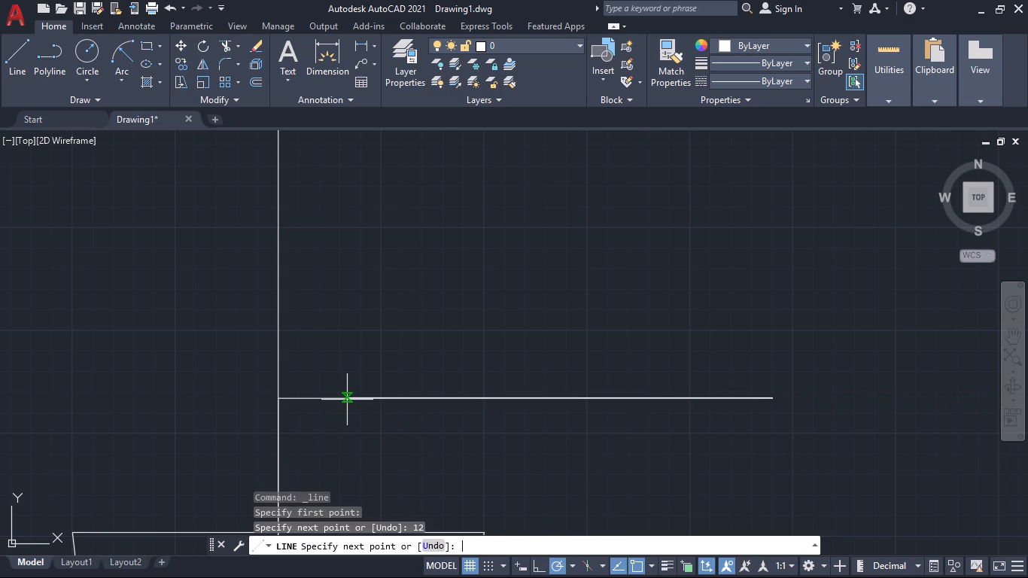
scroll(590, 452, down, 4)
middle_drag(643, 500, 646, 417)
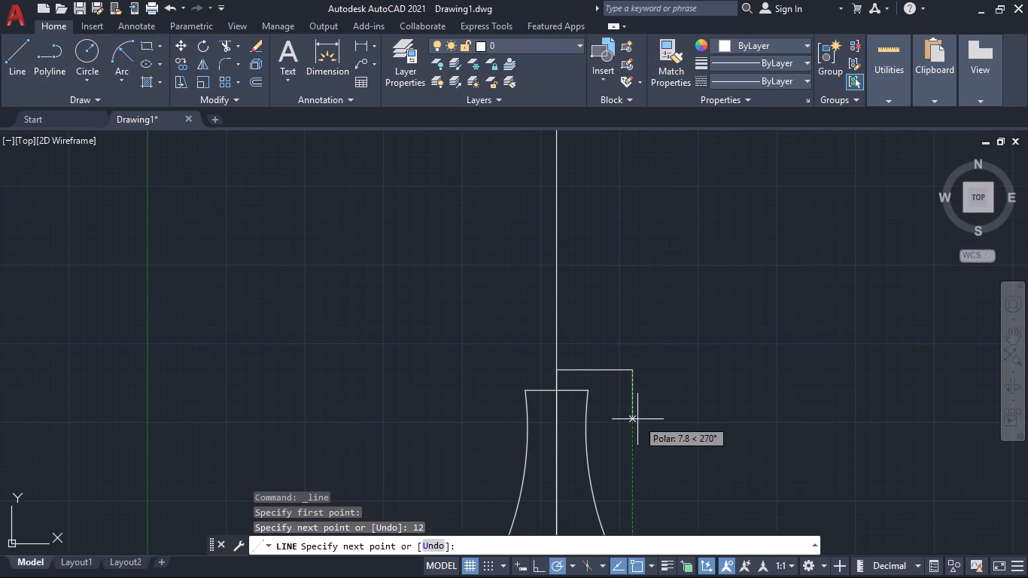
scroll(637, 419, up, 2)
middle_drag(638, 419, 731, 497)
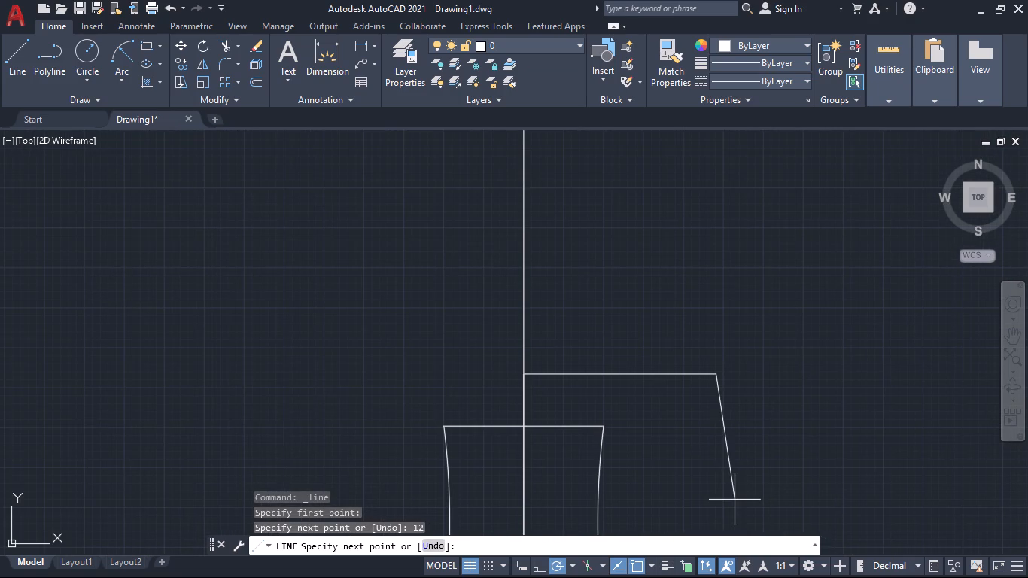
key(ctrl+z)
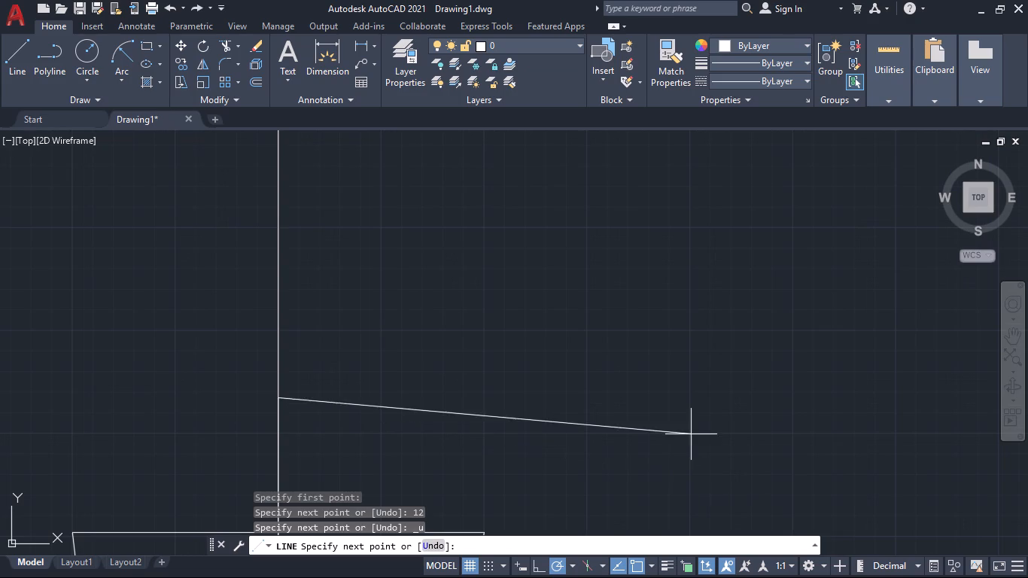
Draw the horizontal line 6 mm to the right from the same start point on the centre line and end it there.
key(6)
key(Return)
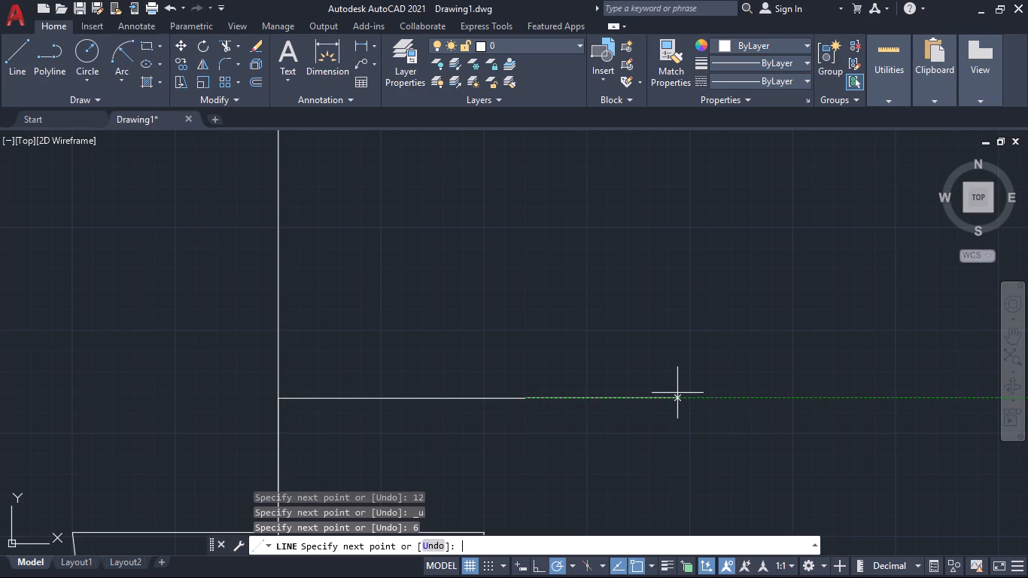
scroll(619, 491, down, 2)
middle_drag(613, 522, 586, 461)
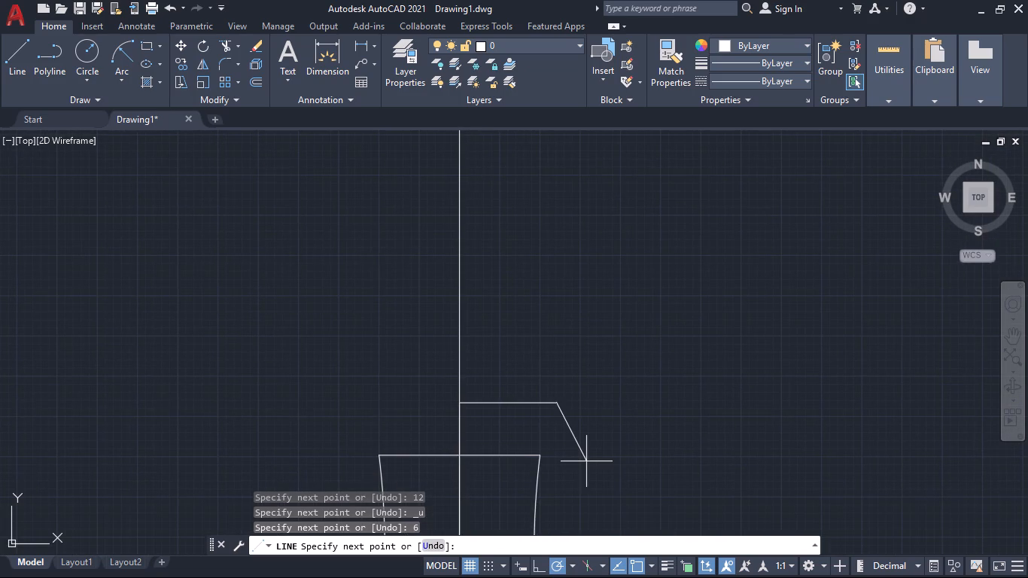
key(space)
Fillet the 6 mm line with the right half of the neck's top edge, entering radius 13 and correcting it to 2 mm.
middle_drag(589, 461, 556, 490)
scroll(589, 461, down, 1)
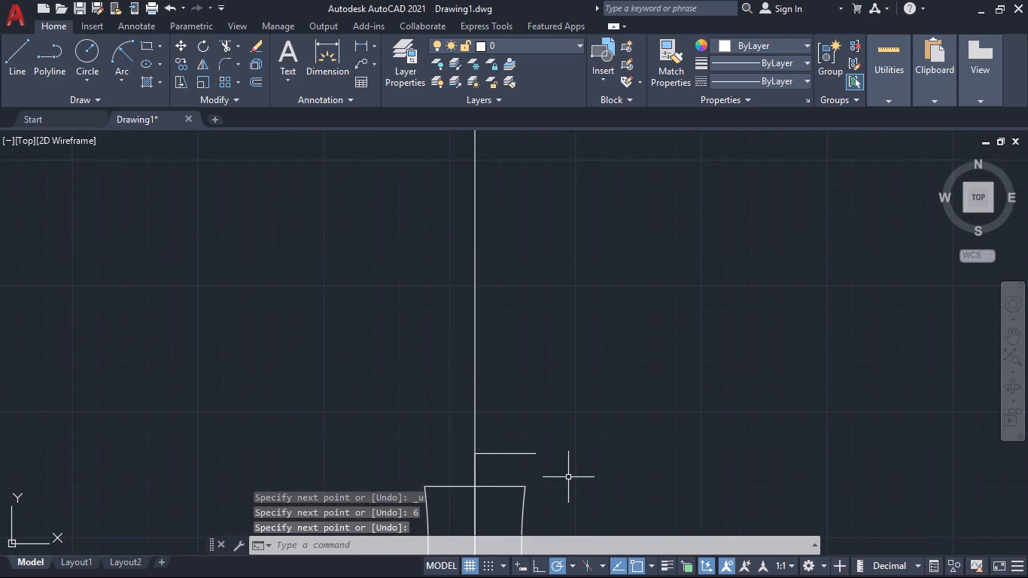
middle_drag(568, 474, 574, 451)
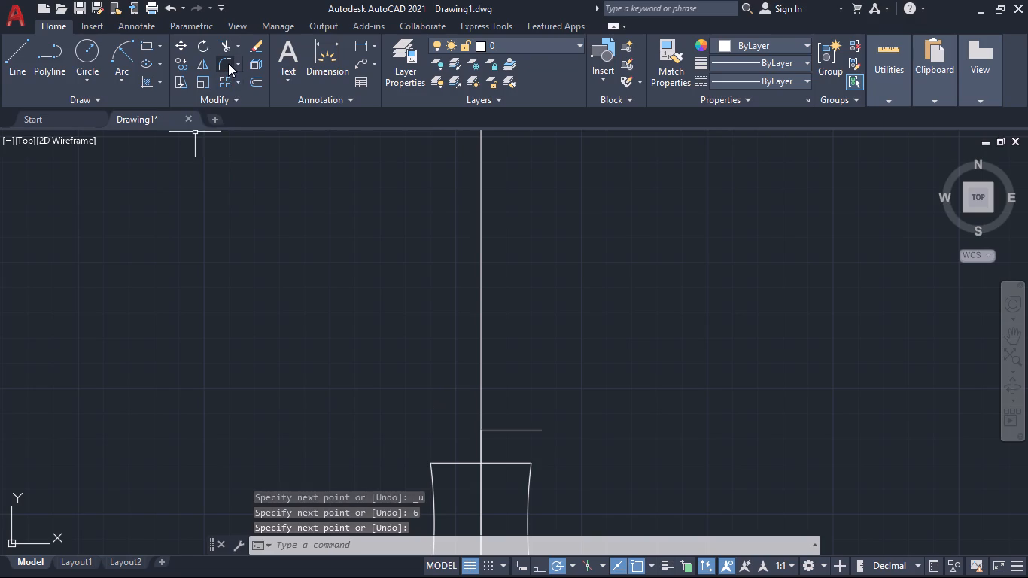
click(228, 63)
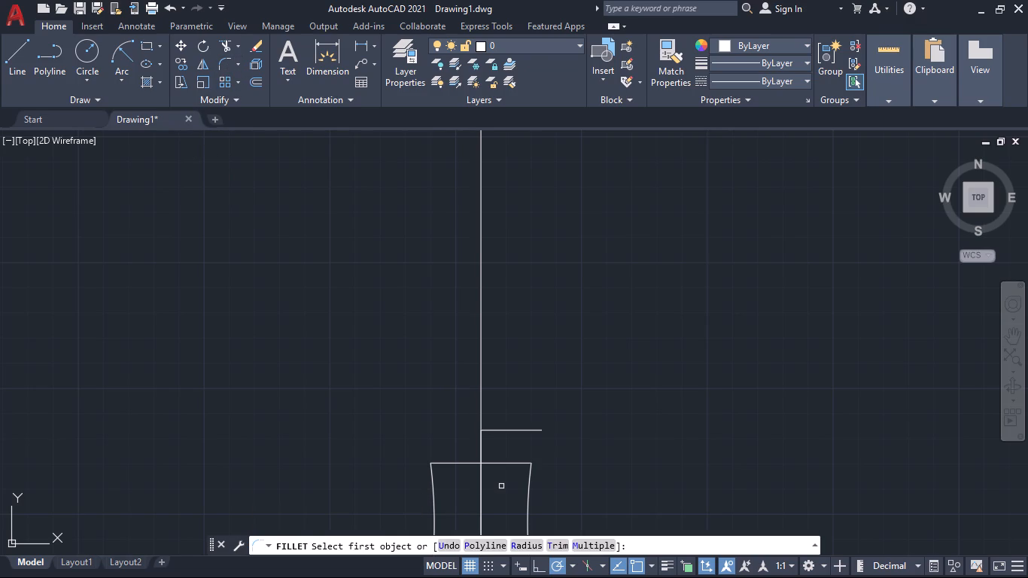
click(510, 537)
click(519, 541)
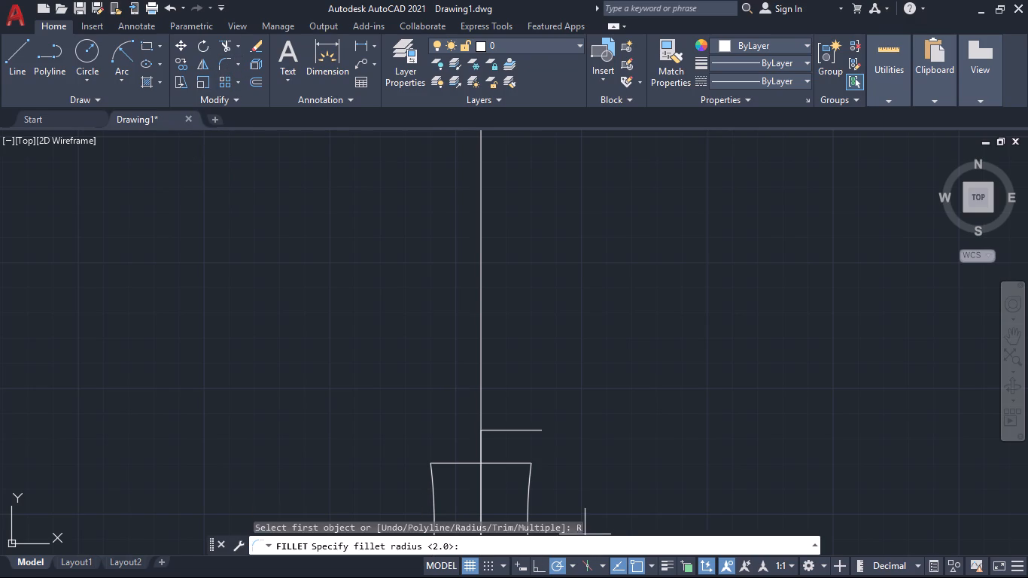
text(13)
key(Return)
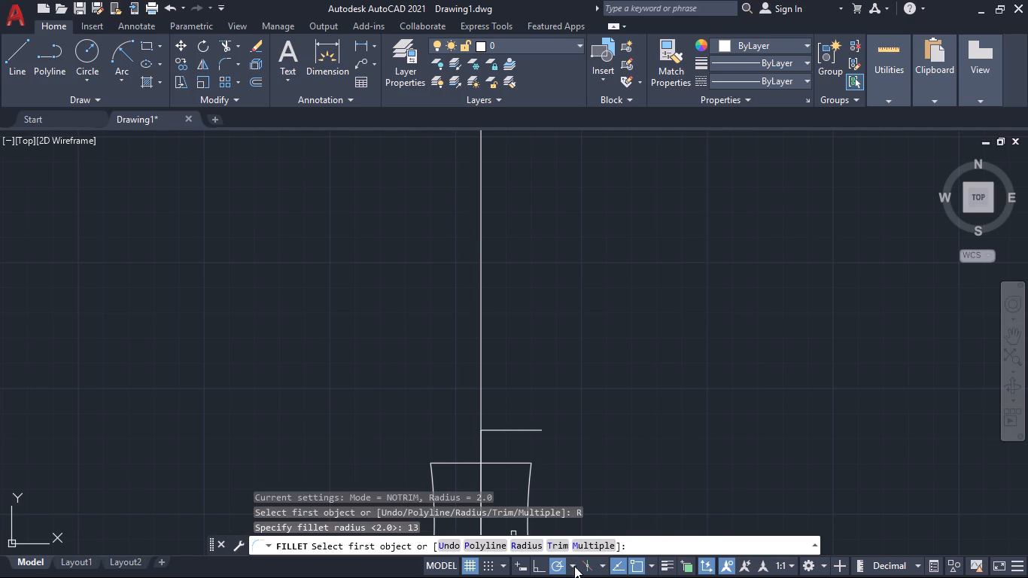
click(519, 540)
key(2)
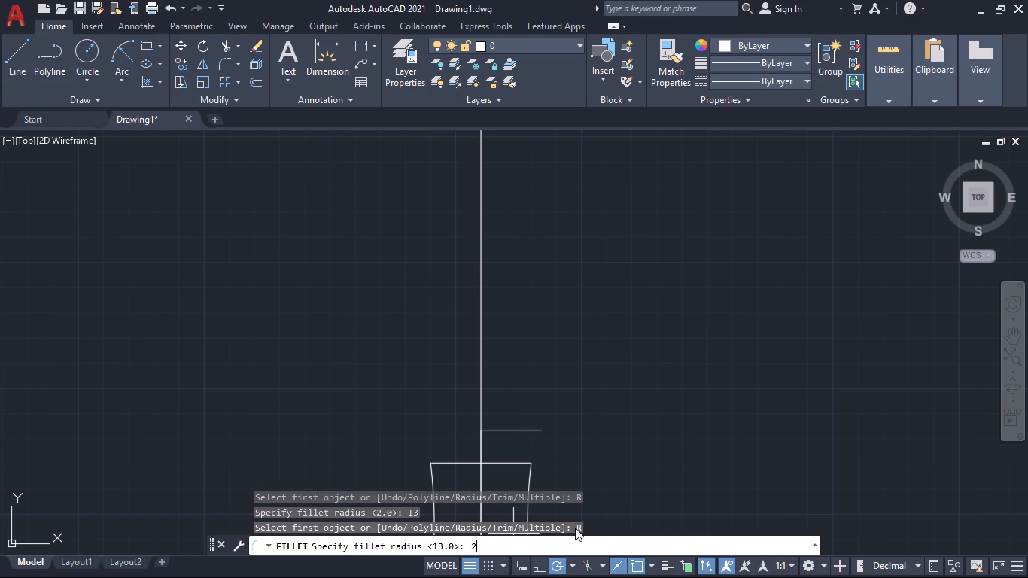
key(Return)
click(516, 429)
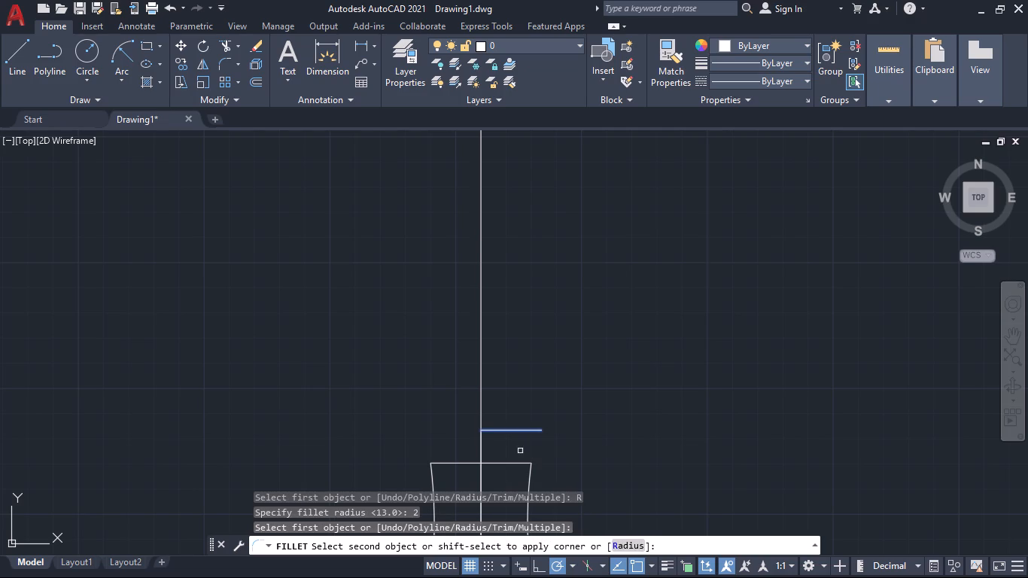
click(519, 463)
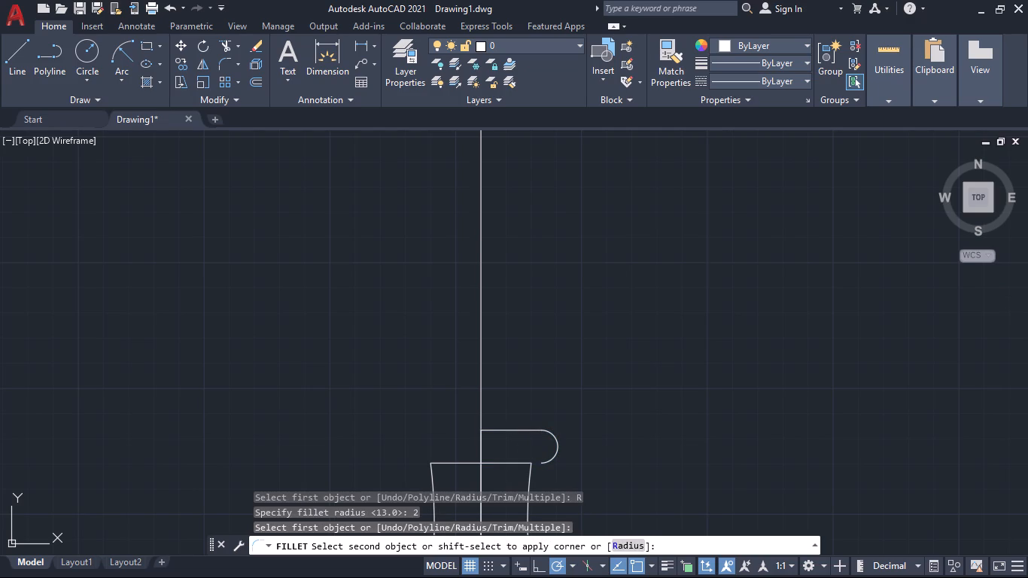
Examine the collar's rounded right end in relation to the neck and the base of the pawn profile.
scroll(602, 452, down, 1)
middle_drag(602, 452, 601, 364)
scroll(571, 382, up, 1)
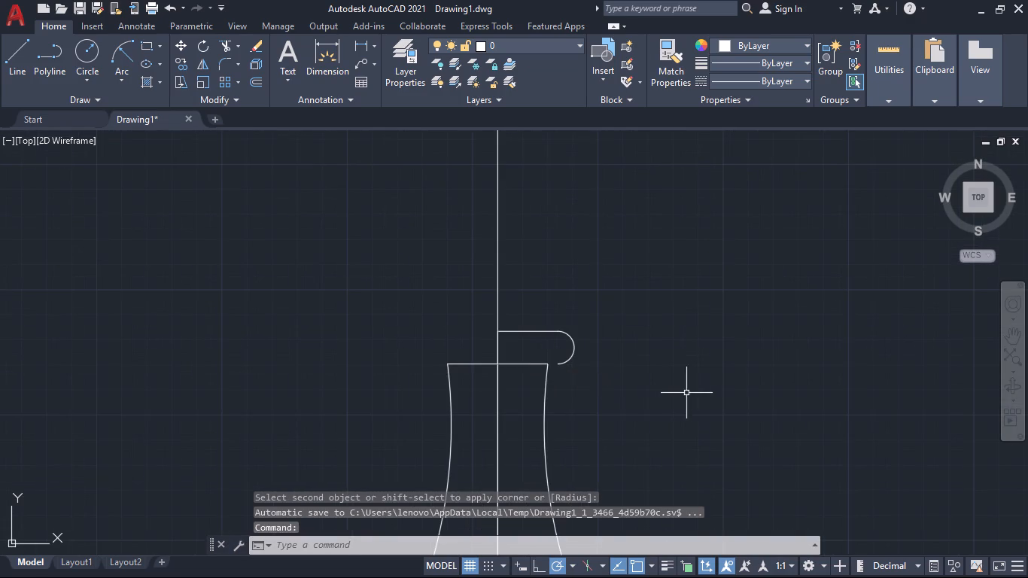
scroll(699, 394, down, 3)
middle_drag(705, 444, 687, 460)
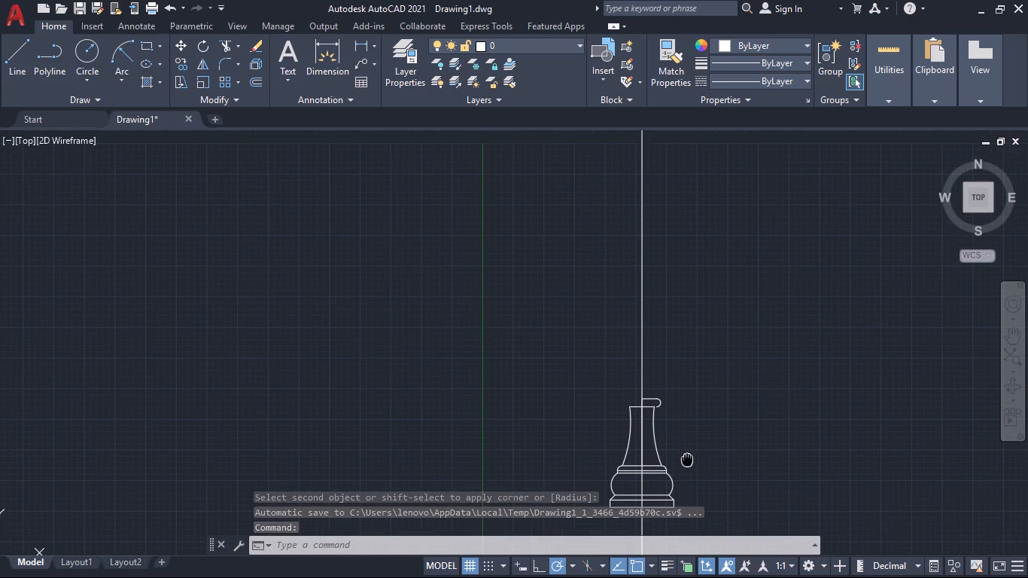
middle_drag(687, 460, 687, 461)
scroll(672, 408, up, 3)
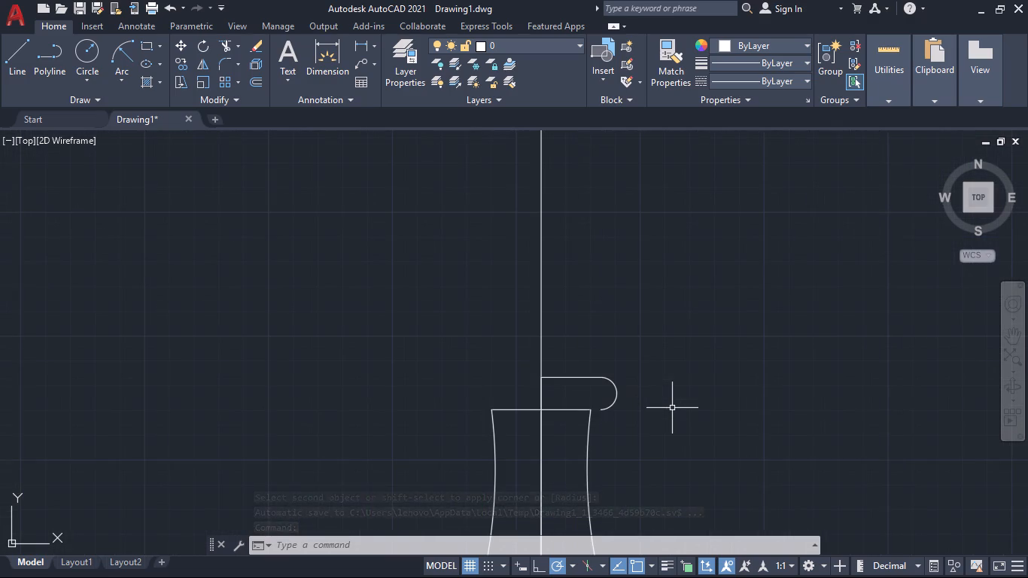
middle_drag(672, 408, 704, 336)
middle_drag(675, 376, 716, 451)
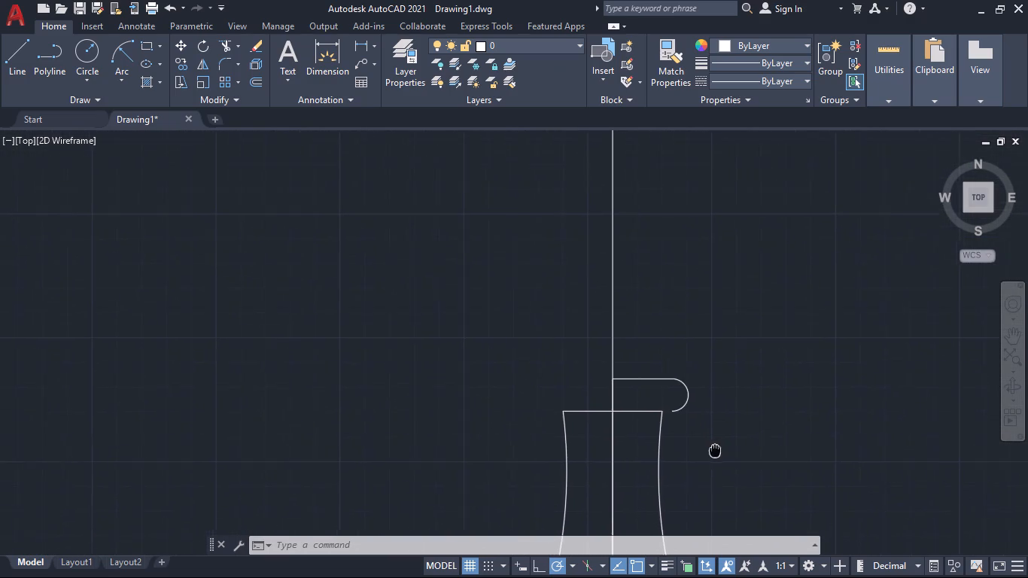
middle_drag(716, 451, 725, 472)
middle_drag(725, 474, 723, 425)
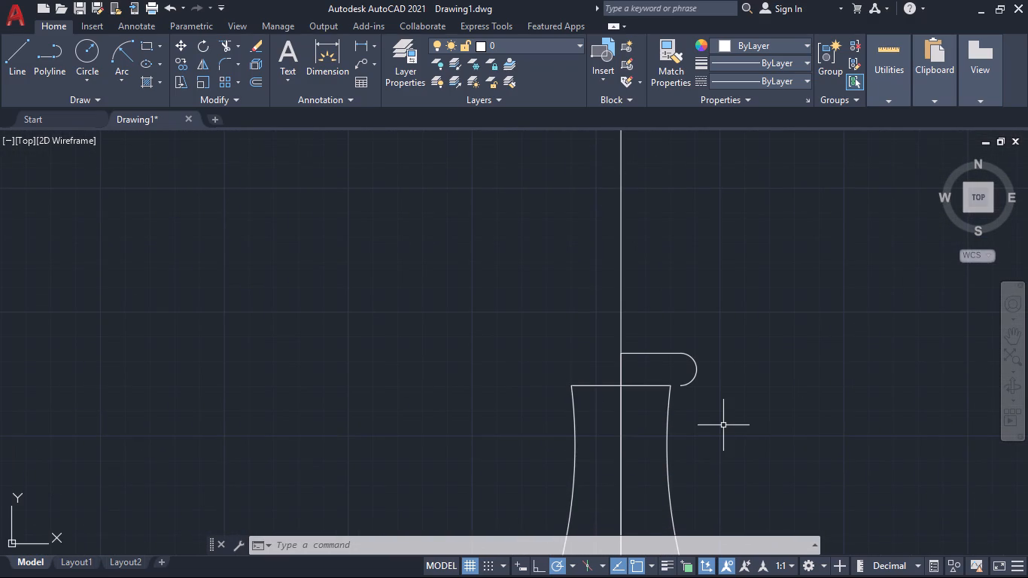
middle_drag(723, 423, 723, 393)
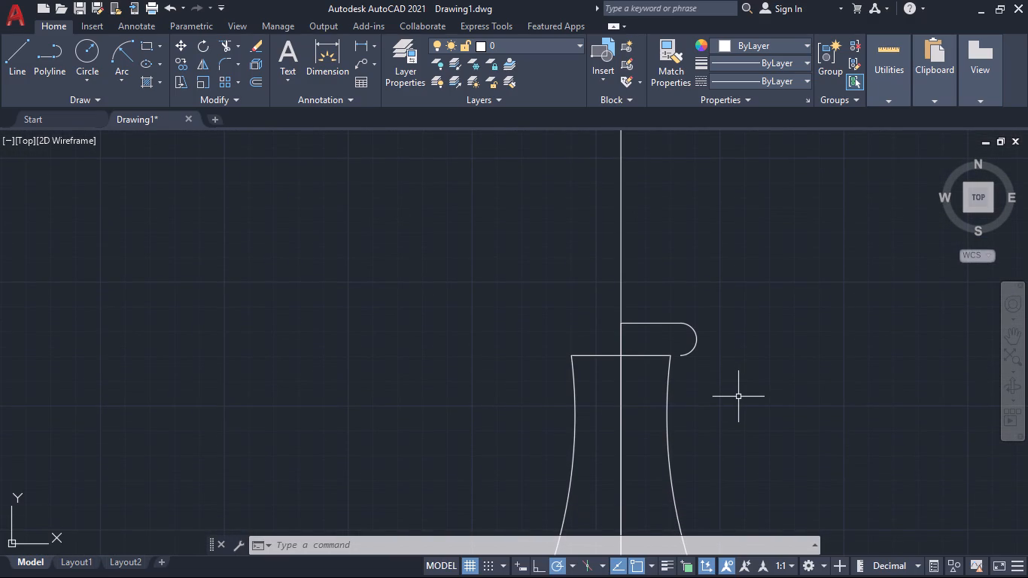
middle_click(739, 396)
scroll(782, 409, down, 2)
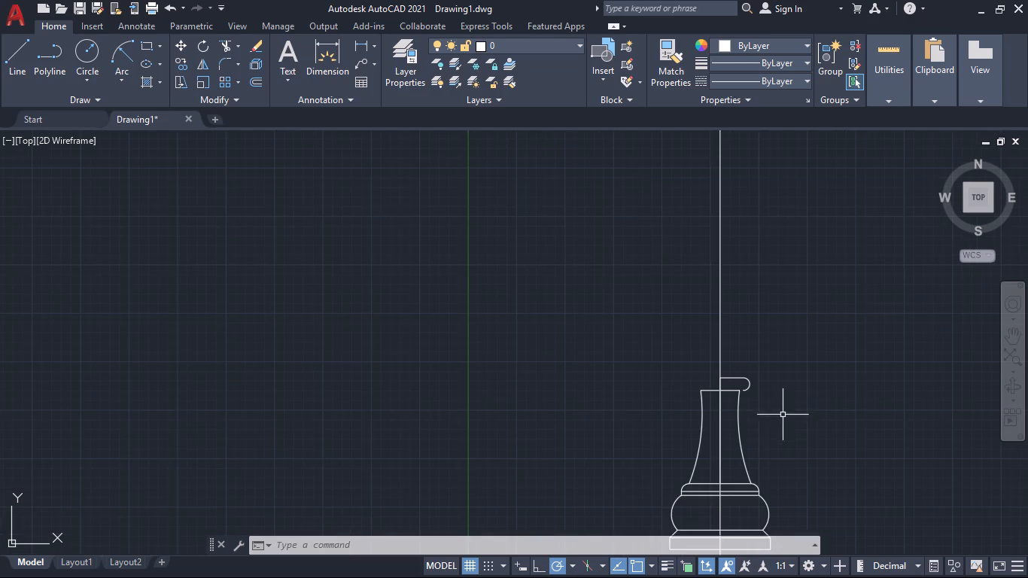
middle_drag(782, 447, 753, 415)
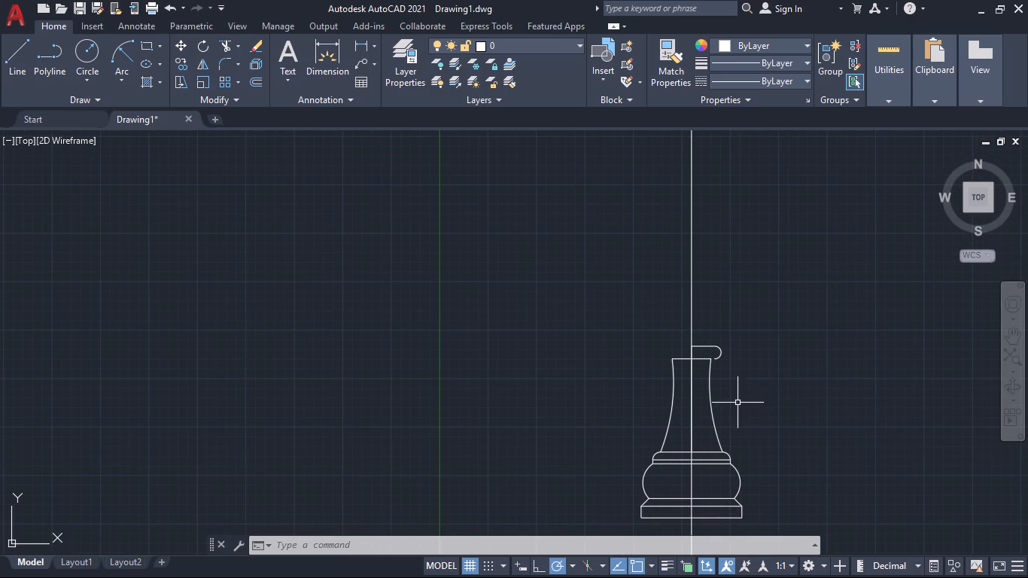
middle_drag(737, 401, 727, 435)
scroll(717, 429, up, 2)
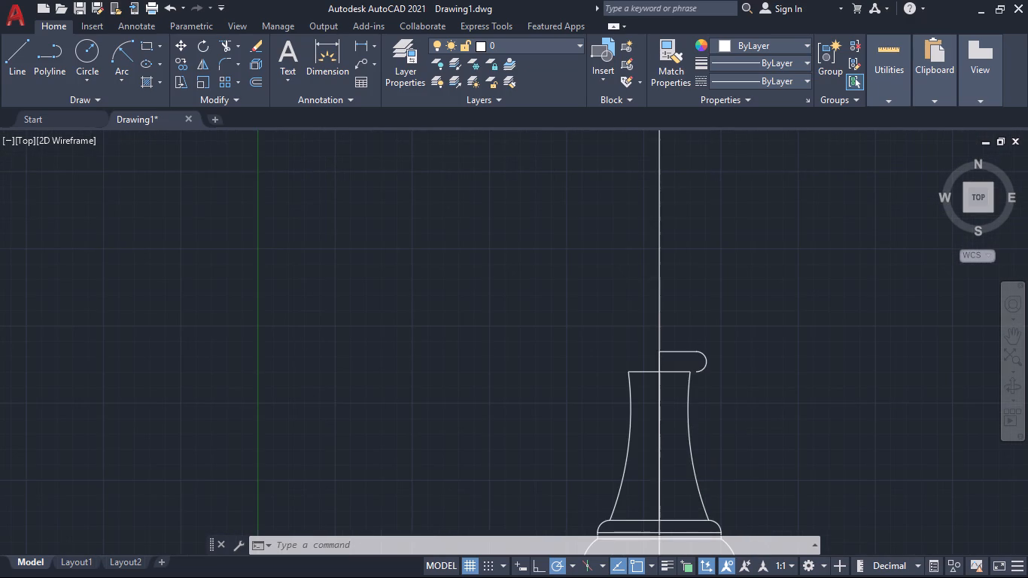
middle_drag(741, 424, 741, 379)
middle_drag(744, 417, 744, 330)
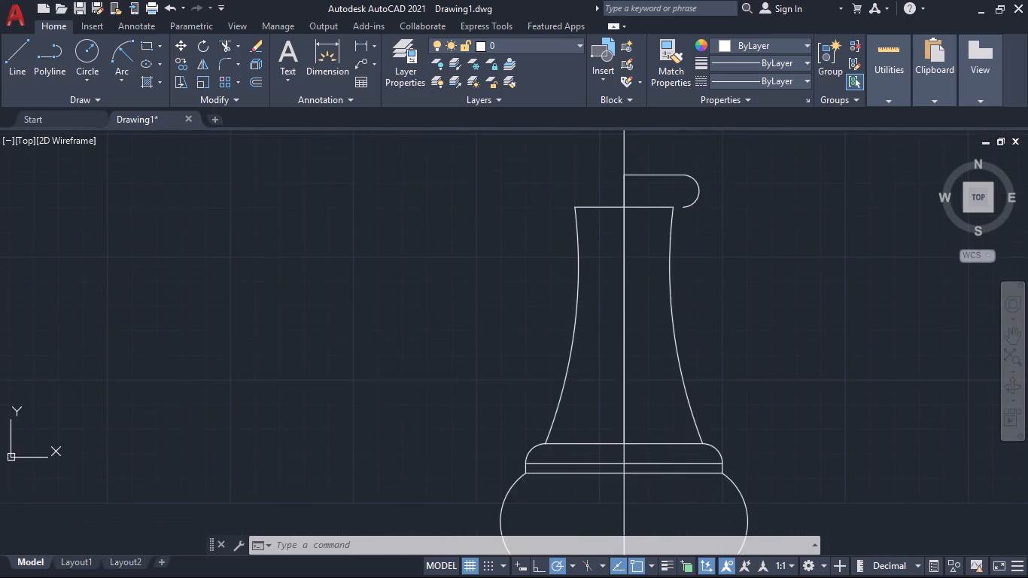
Extend the right half of the neck's top edge outward to the lower end of the collar's rounded arc using Trim's extend mode.
scroll(746, 333, down, 1)
middle_drag(750, 332, 770, 449)
scroll(730, 405, up, 3)
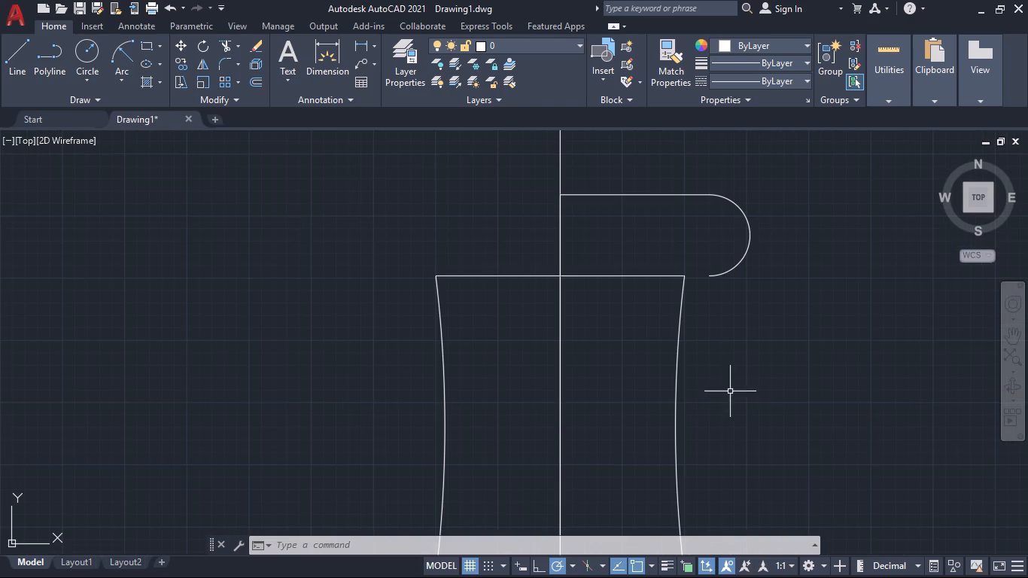
text(tr)
key(Return)
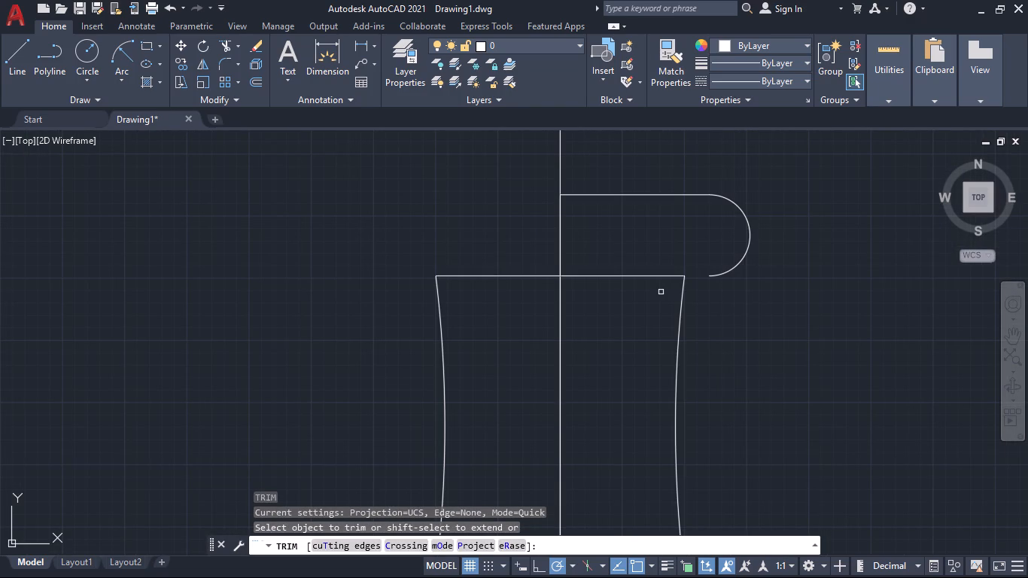
key(space)
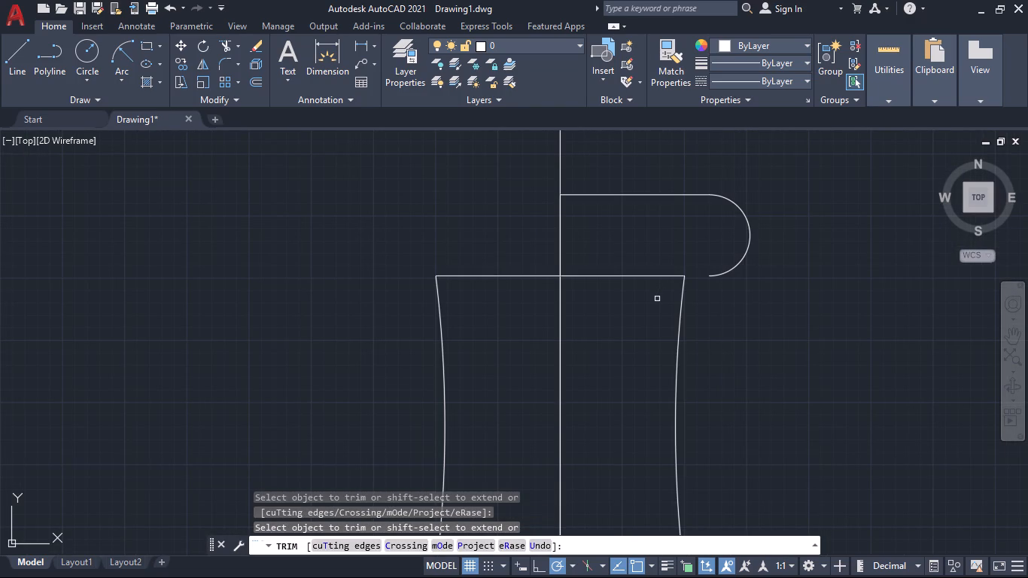
shift+click(658, 306)
shift+click(662, 252)
middle_drag(643, 323, 661, 356)
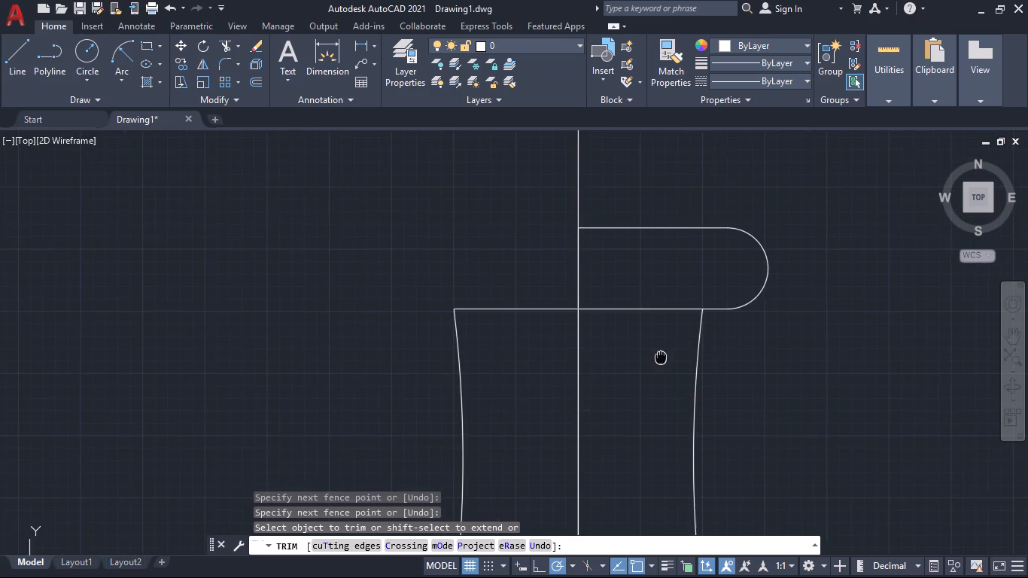
Examine the collar's closed right end against the whole pawn profile.
middle_drag(661, 356, 661, 357)
scroll(661, 357, down, 2)
scroll(725, 386, down, 2)
middle_drag(761, 412, 750, 347)
middle_drag(749, 345, 755, 385)
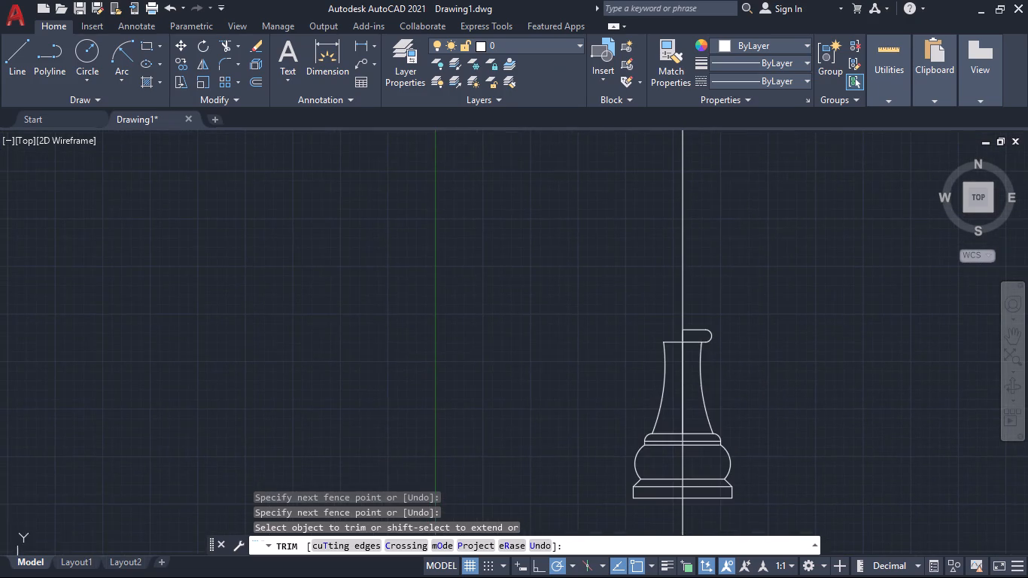
middle_drag(755, 385, 755, 386)
scroll(695, 356, up, 3)
middle_drag(669, 374, 669, 393)
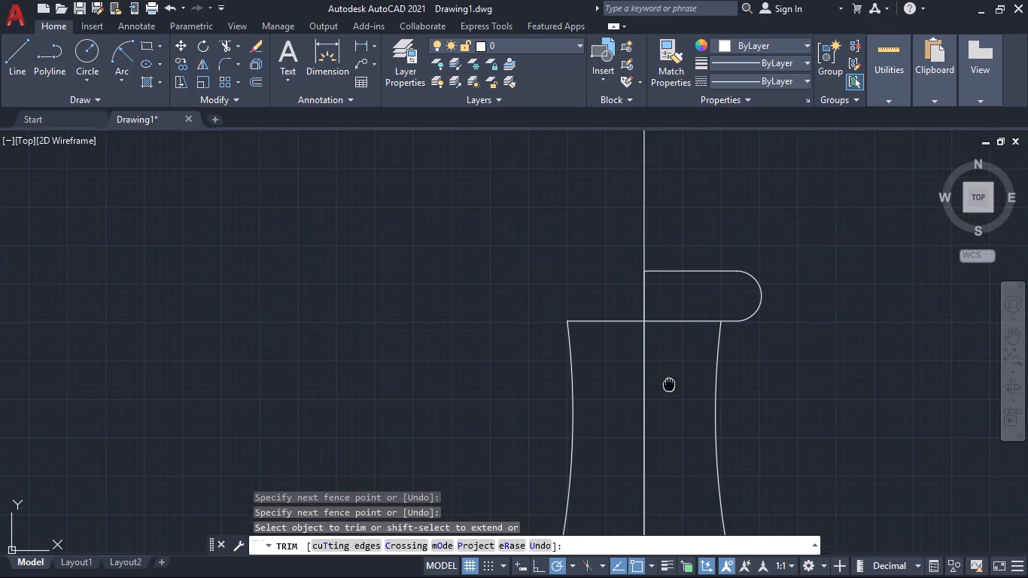
middle_drag(669, 393, 660, 450)
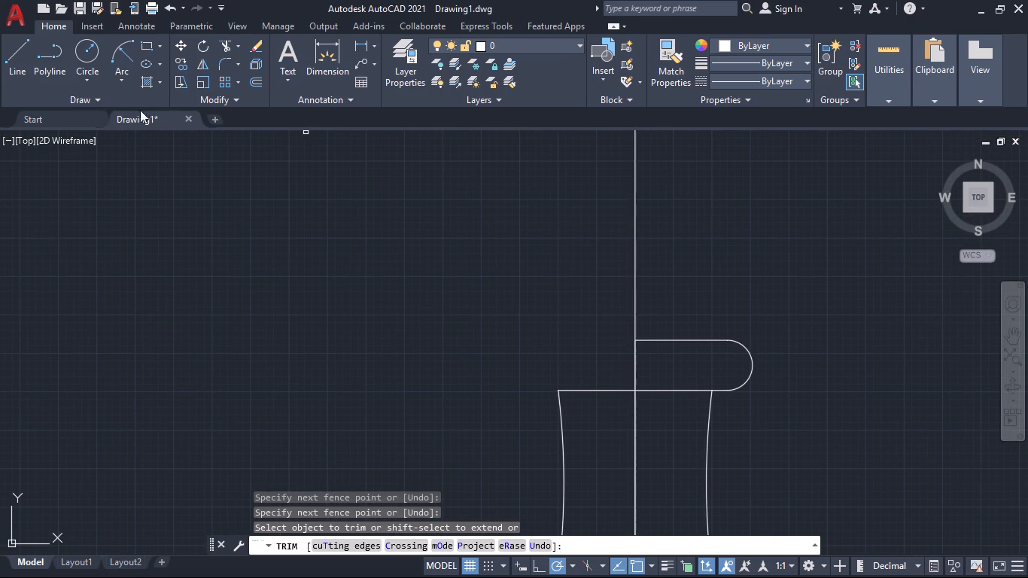
Mirror the right half of the collar, including its rounded end, across the vertical centre line, keeping the source objects.
click(10, 54)
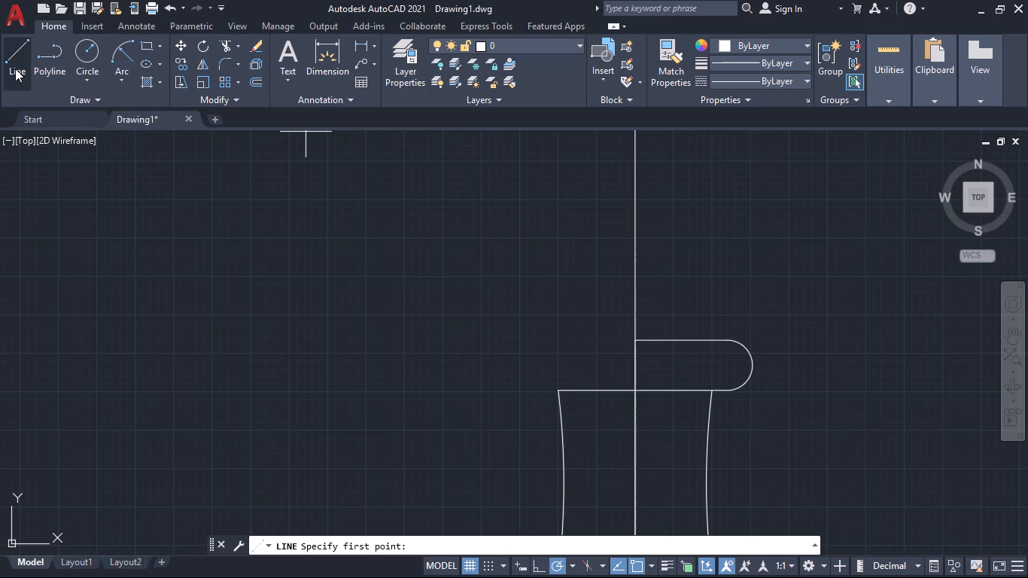
scroll(43, 84, down, 2)
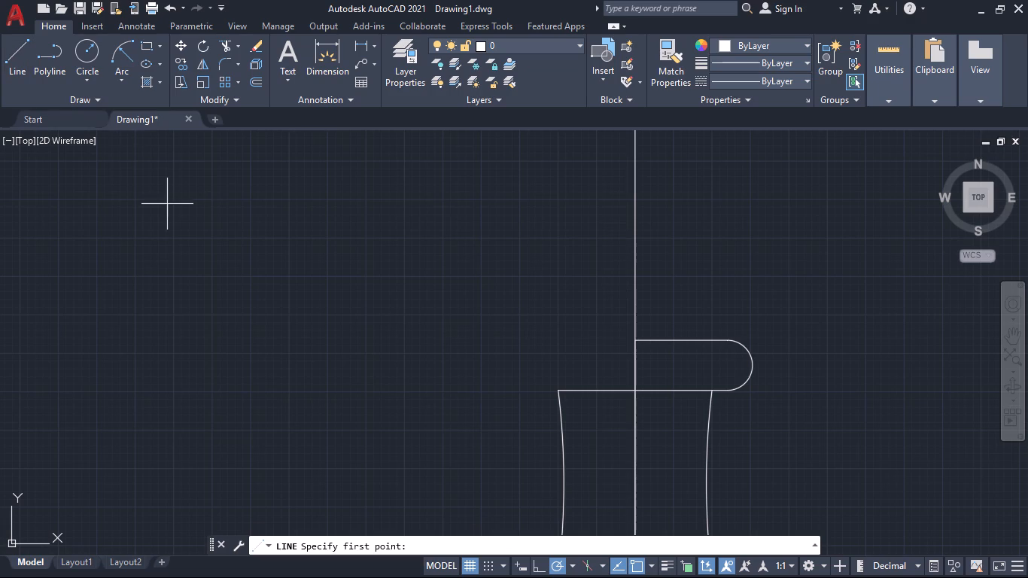
click(202, 61)
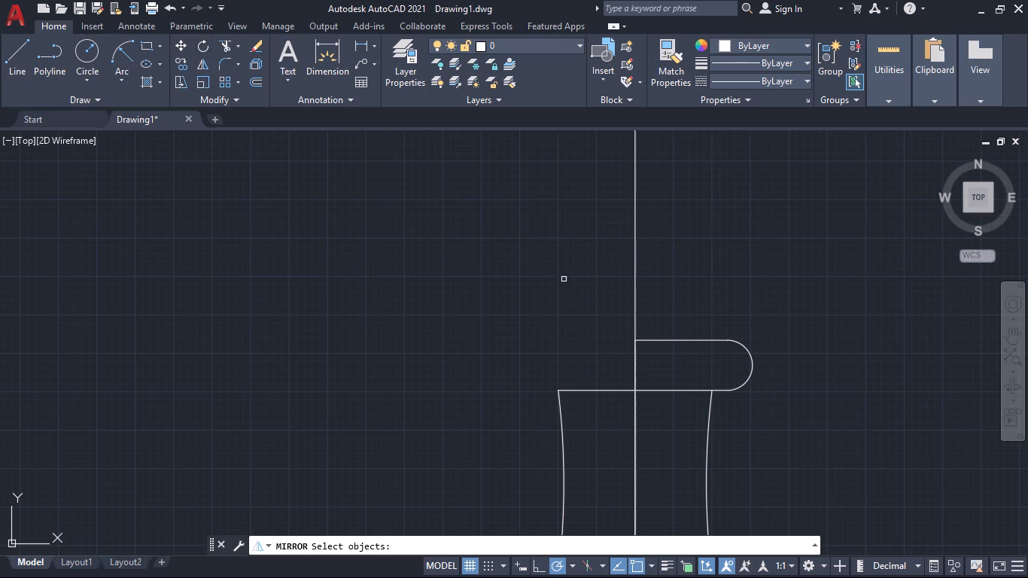
click(705, 344)
click(750, 393)
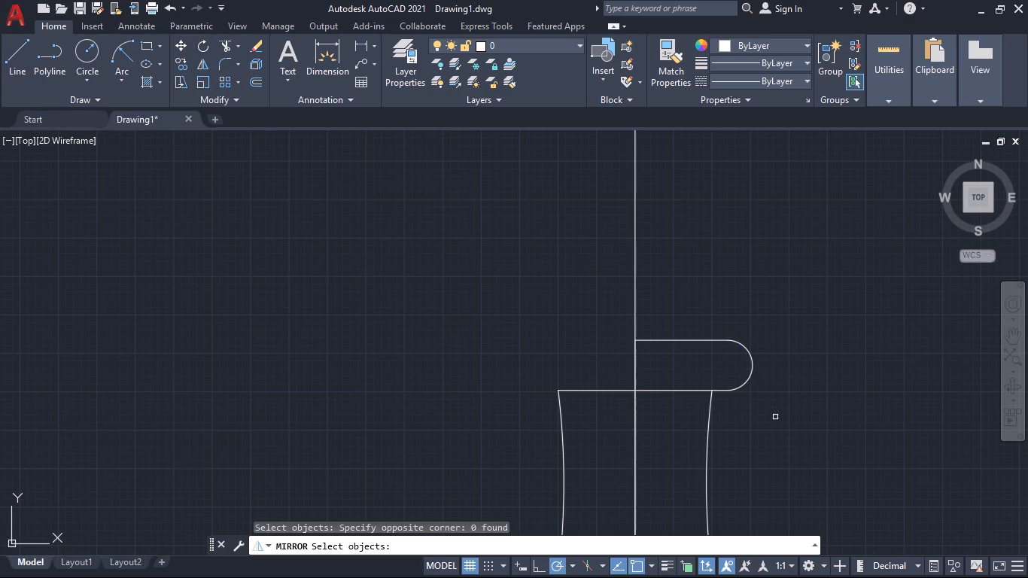
click(776, 418)
click(719, 280)
middle_drag(663, 367, 663, 306)
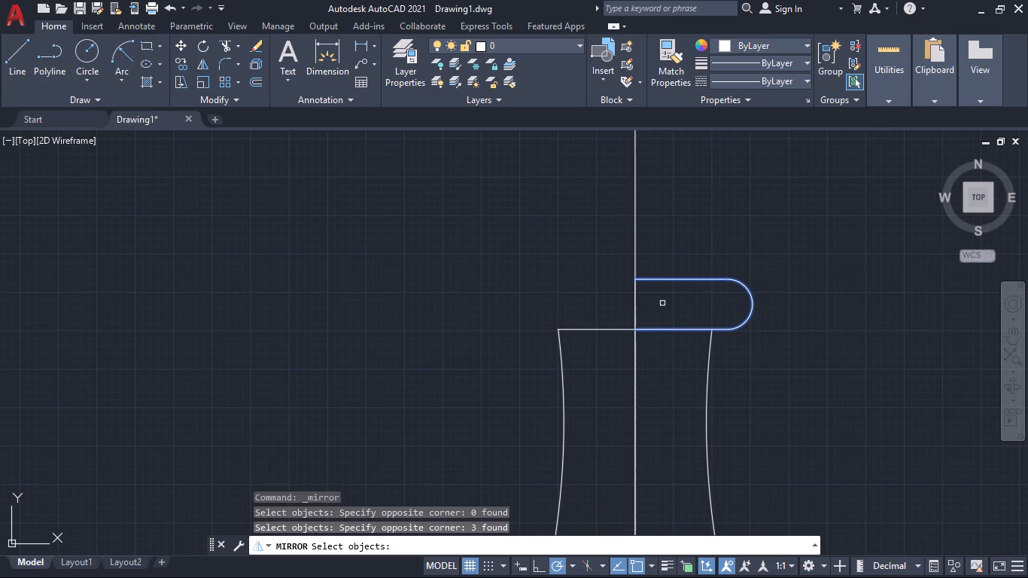
key(Return)
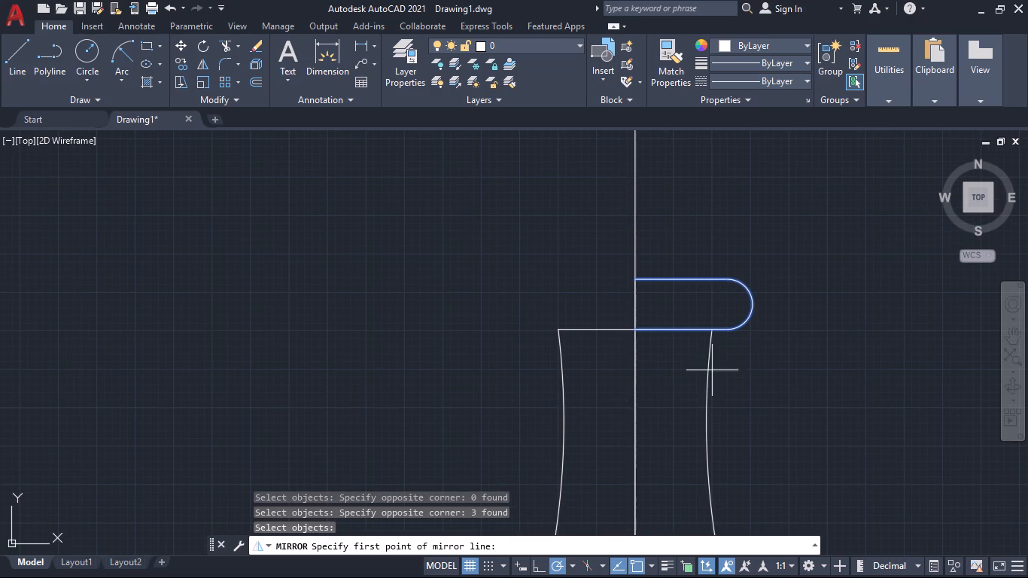
click(632, 333)
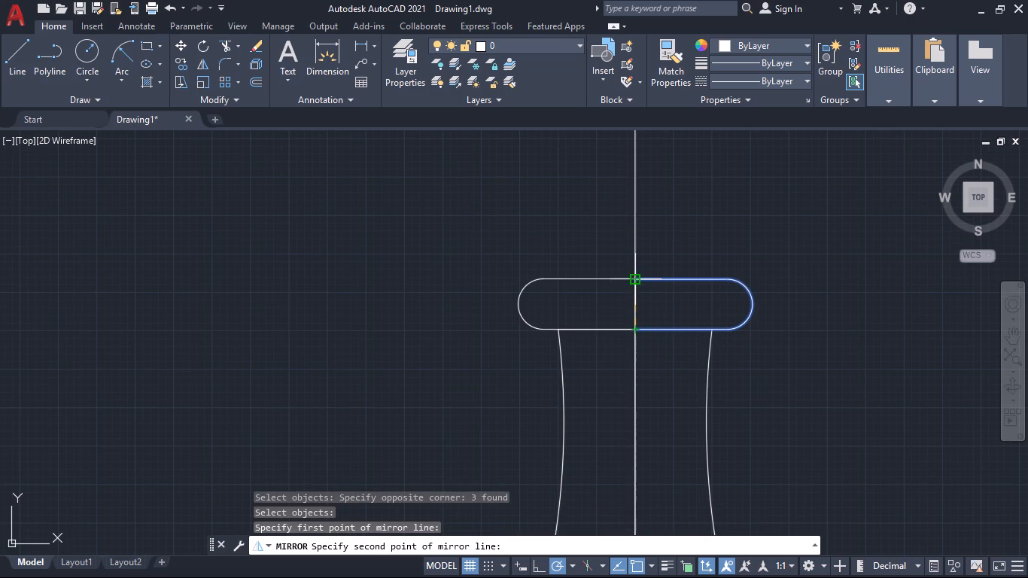
click(634, 281)
key(Return)
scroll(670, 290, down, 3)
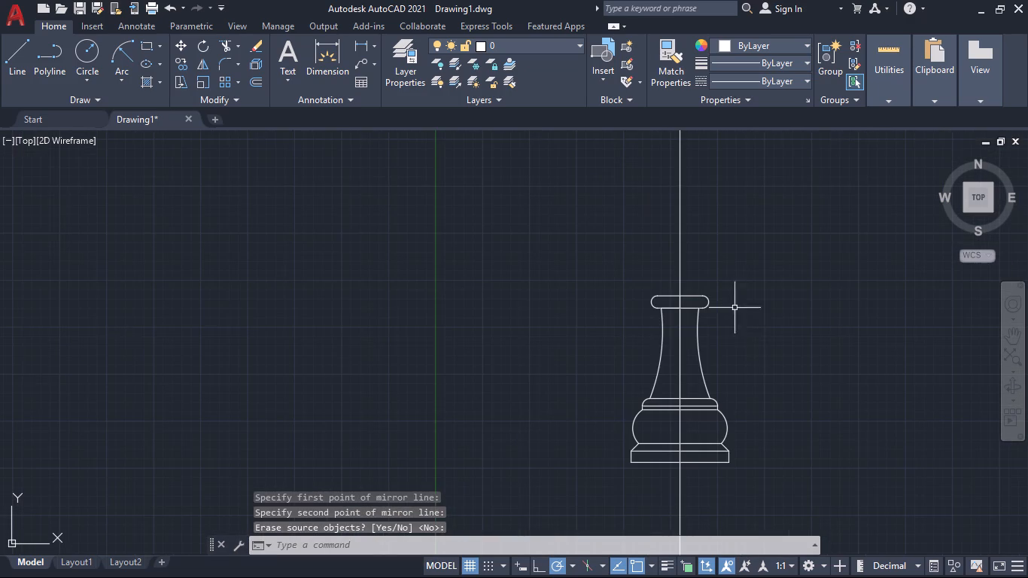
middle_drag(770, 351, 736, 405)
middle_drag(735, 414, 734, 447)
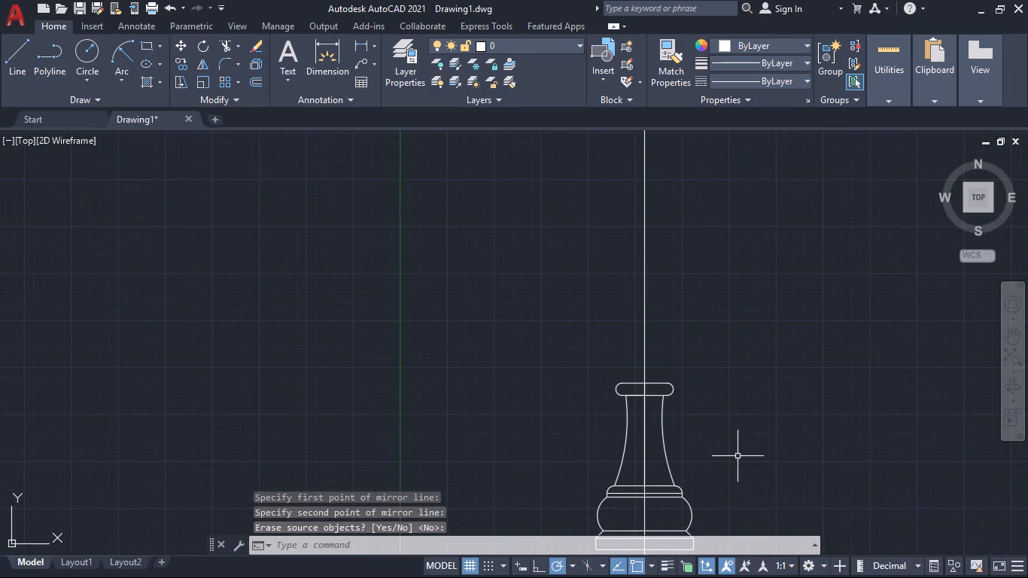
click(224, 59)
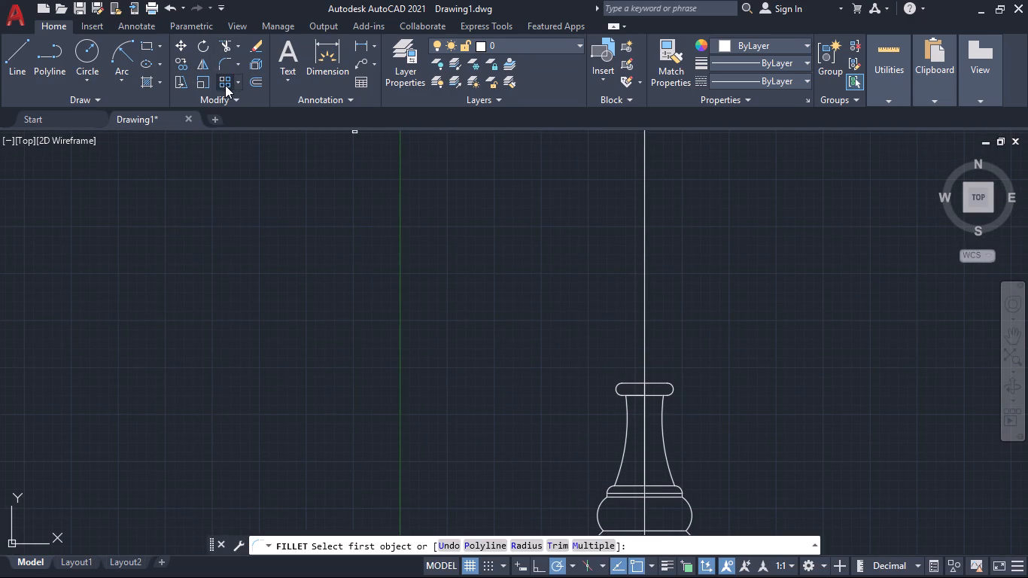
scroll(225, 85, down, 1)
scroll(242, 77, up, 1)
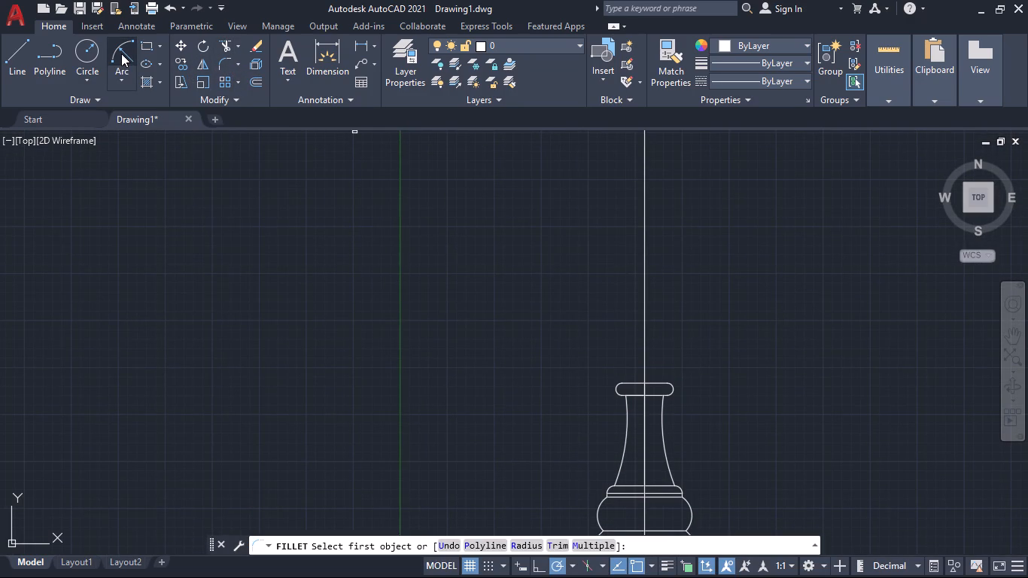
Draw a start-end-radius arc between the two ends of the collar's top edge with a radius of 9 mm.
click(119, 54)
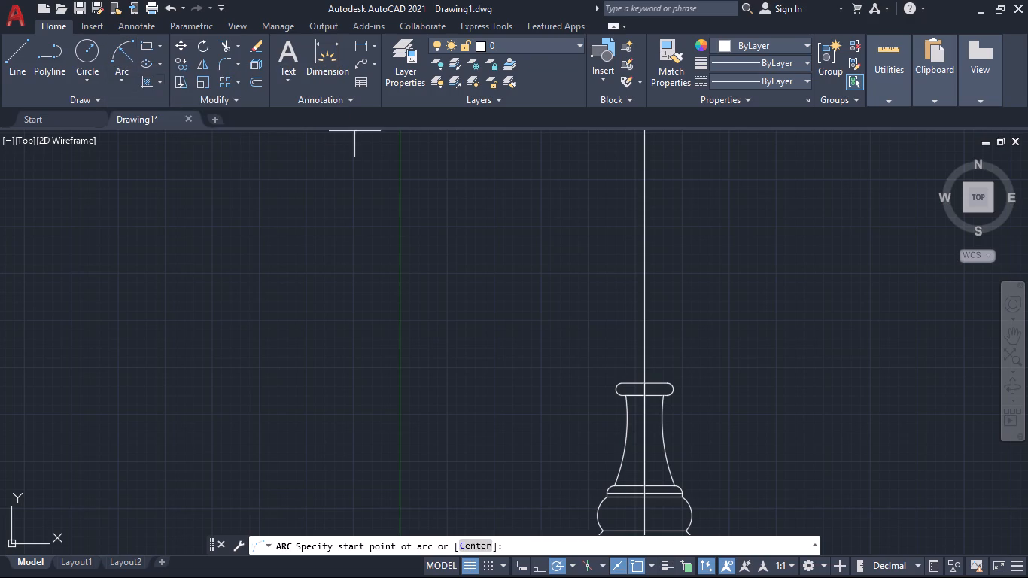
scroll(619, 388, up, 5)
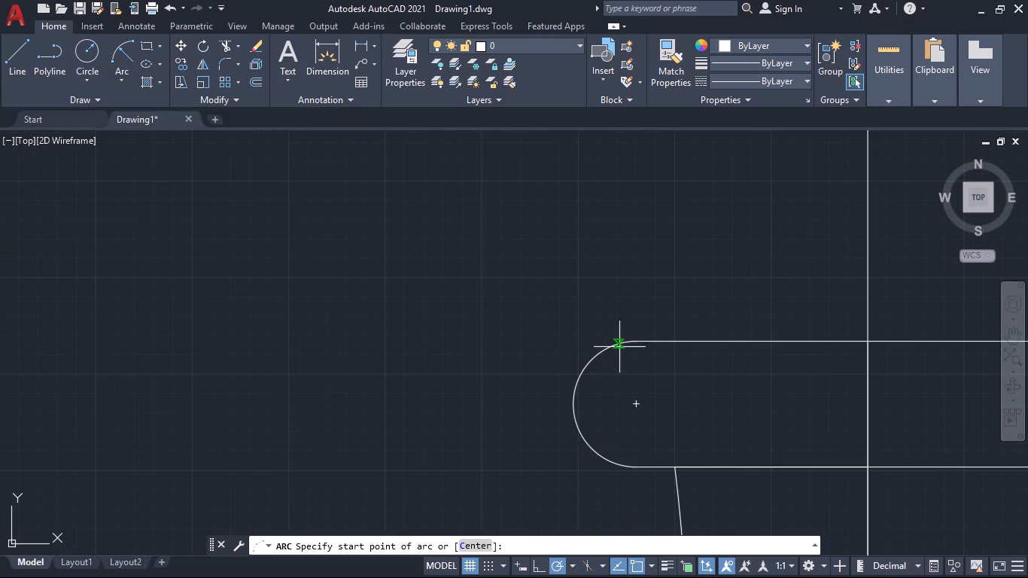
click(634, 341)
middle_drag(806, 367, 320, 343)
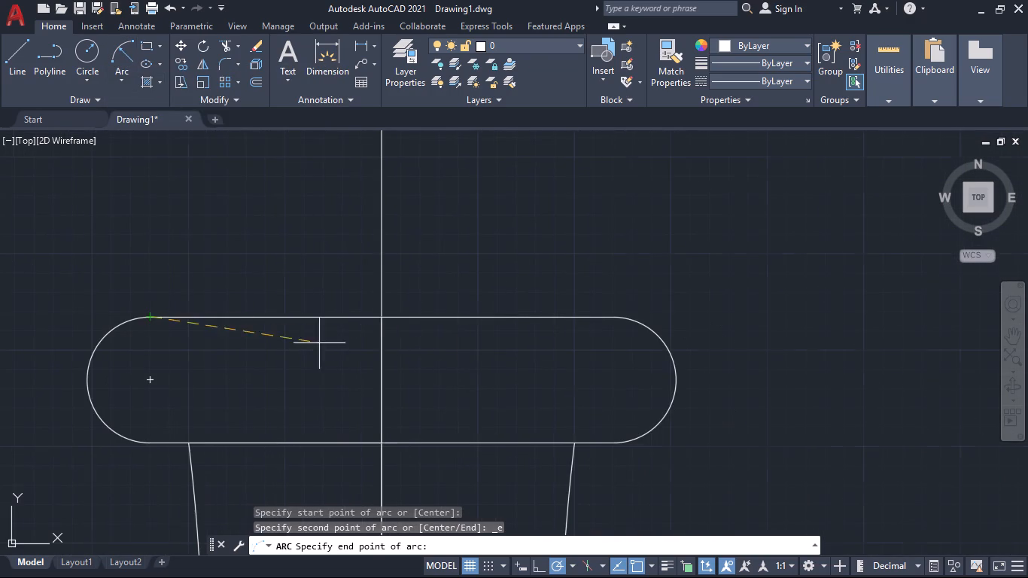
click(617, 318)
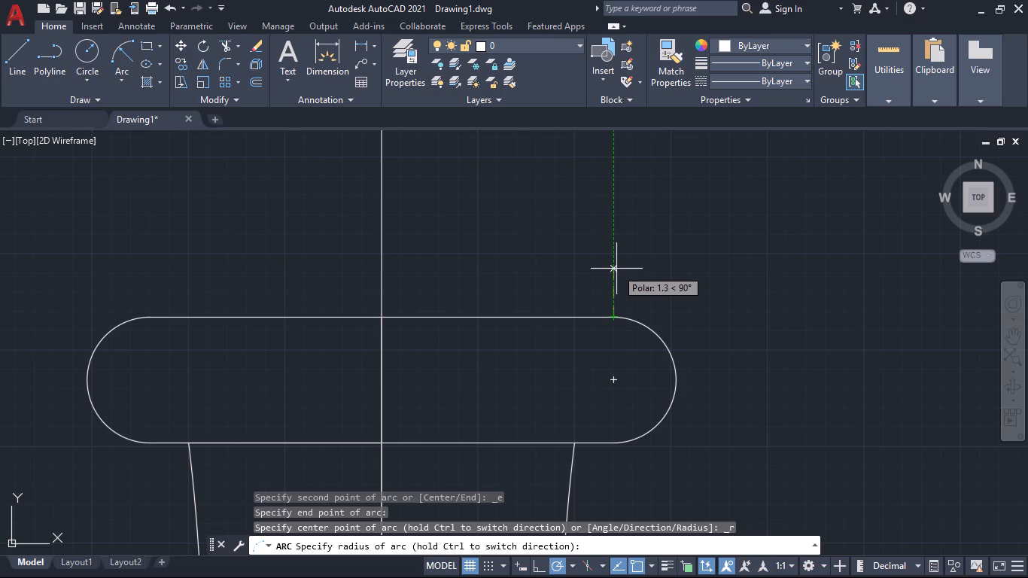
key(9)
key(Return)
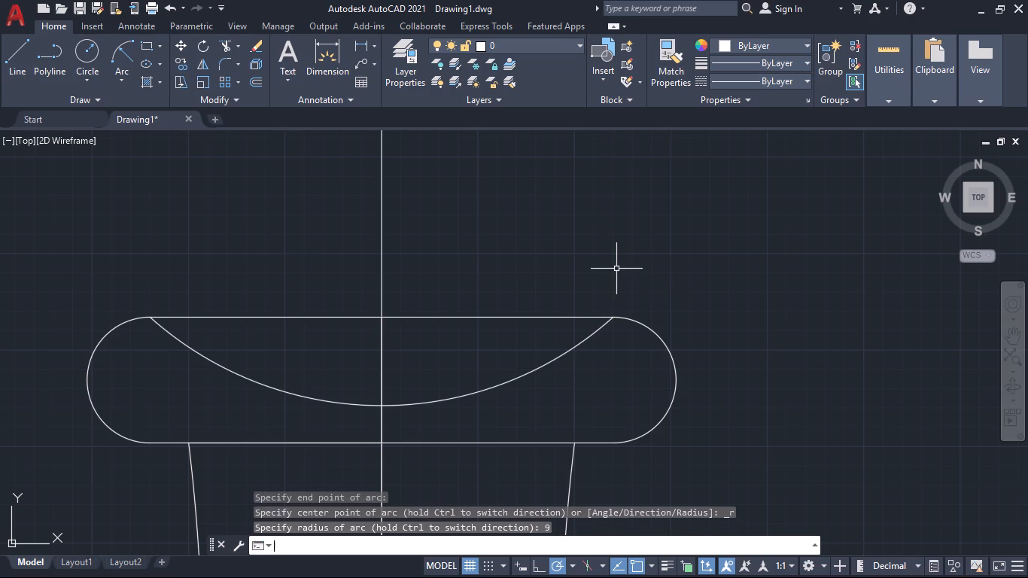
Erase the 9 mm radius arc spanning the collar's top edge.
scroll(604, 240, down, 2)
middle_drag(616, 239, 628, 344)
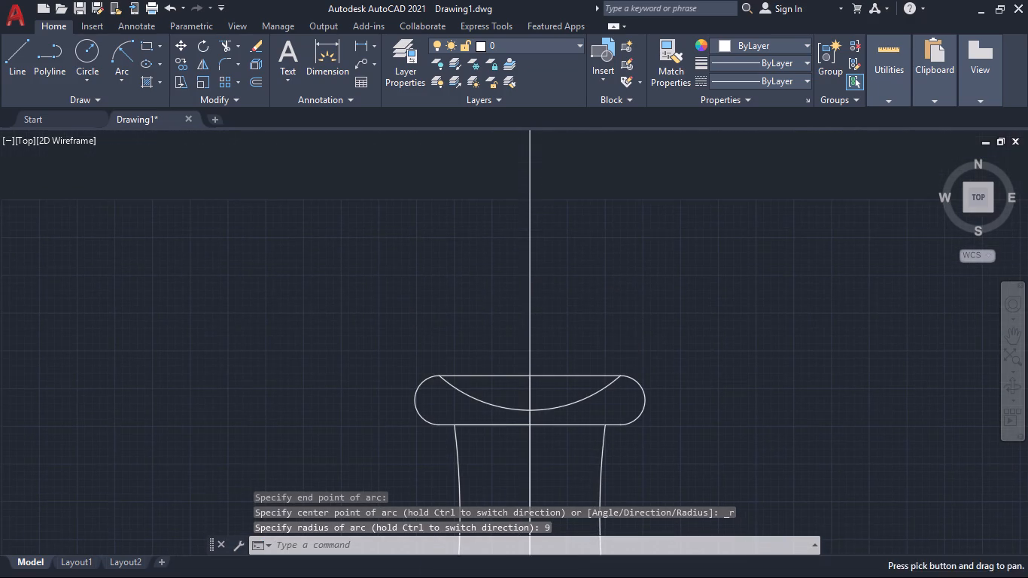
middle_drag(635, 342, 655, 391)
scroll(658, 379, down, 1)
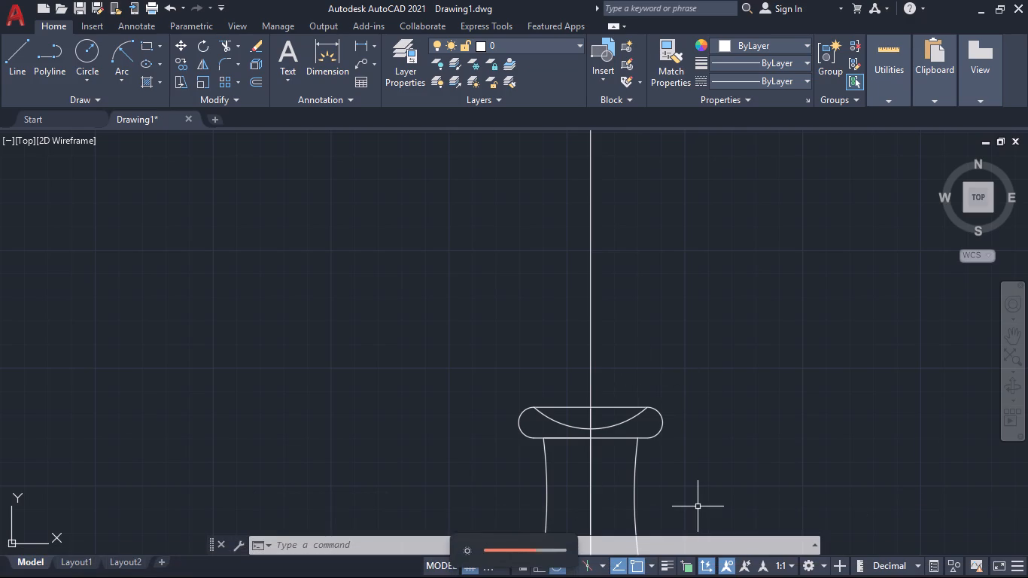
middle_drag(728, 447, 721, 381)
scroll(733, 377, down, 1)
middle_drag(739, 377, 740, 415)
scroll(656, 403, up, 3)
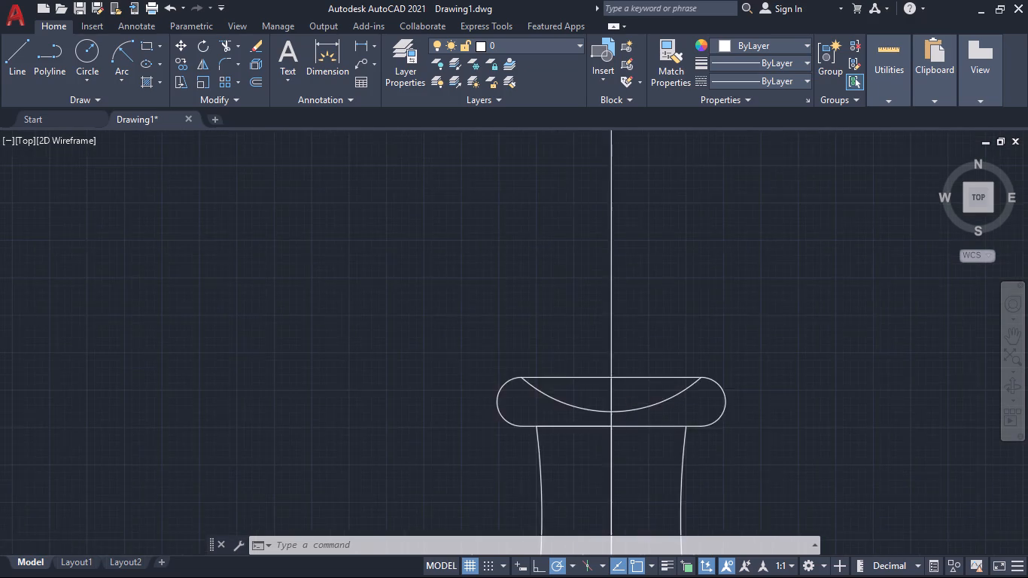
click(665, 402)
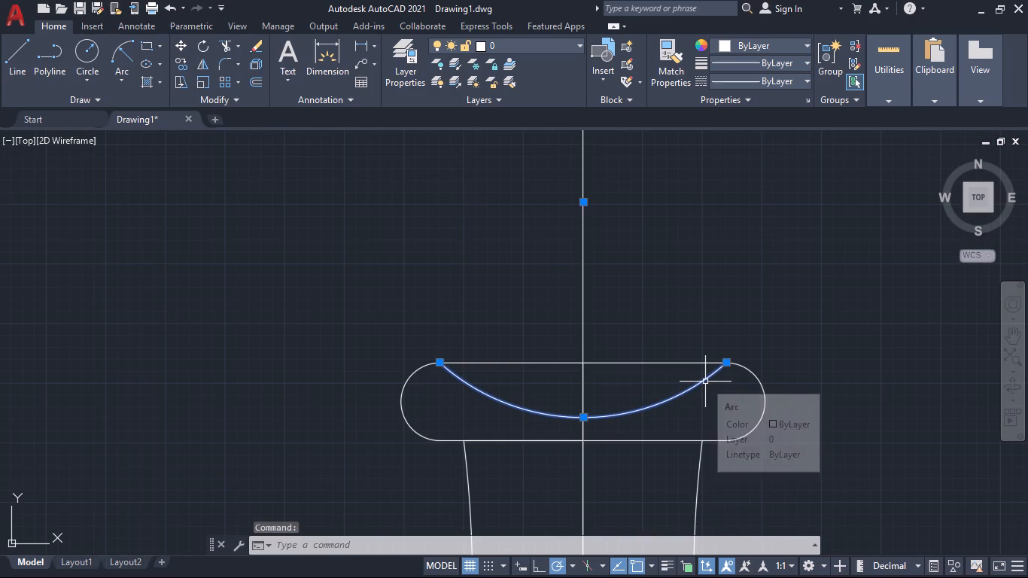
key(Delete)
Start a circle for the pawn's head.
click(83, 51)
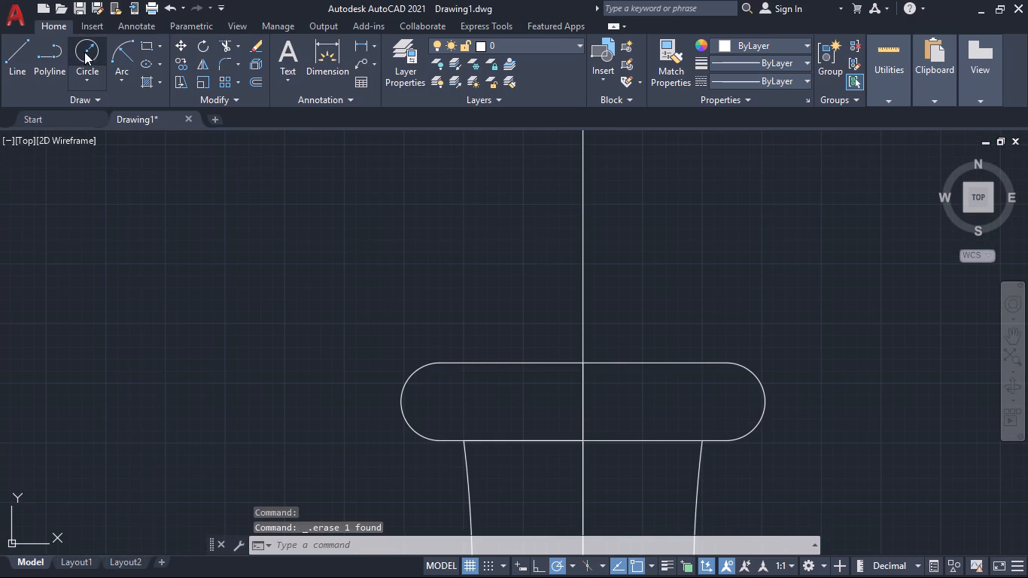
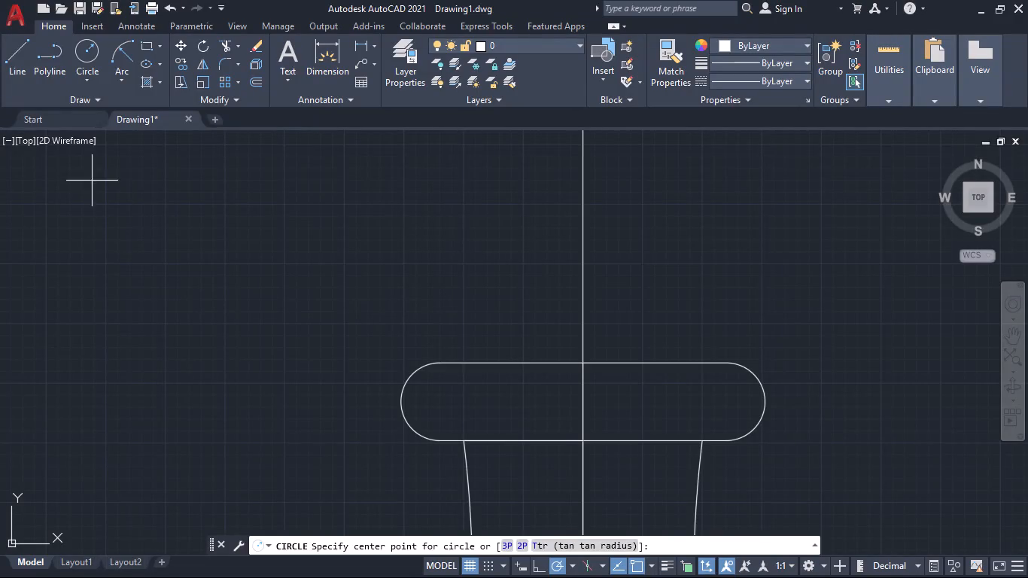
Draw a 9 mm vertical line up along the centre line from the midpoint of the collar's top edge.
click(23, 53)
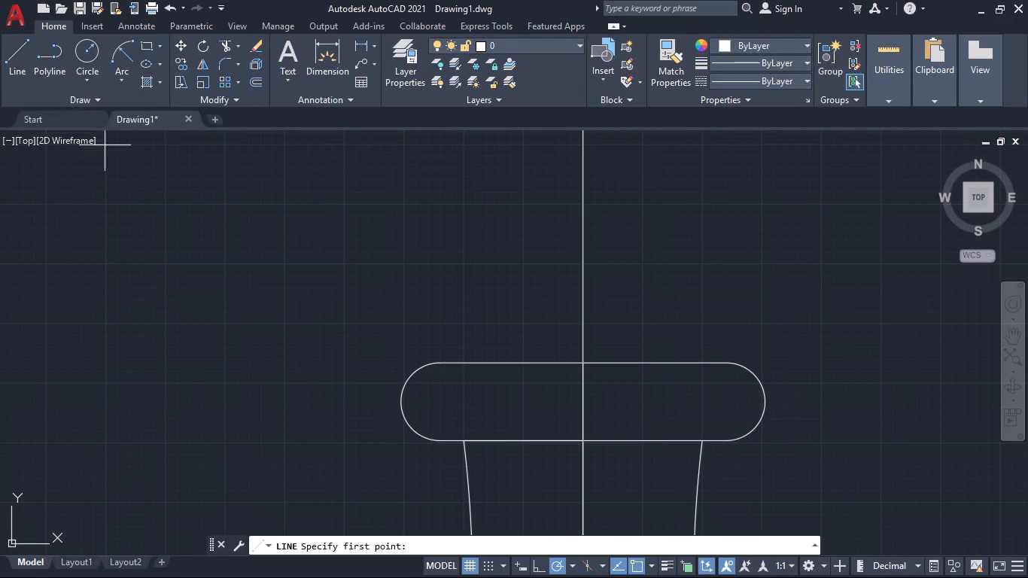
click(582, 361)
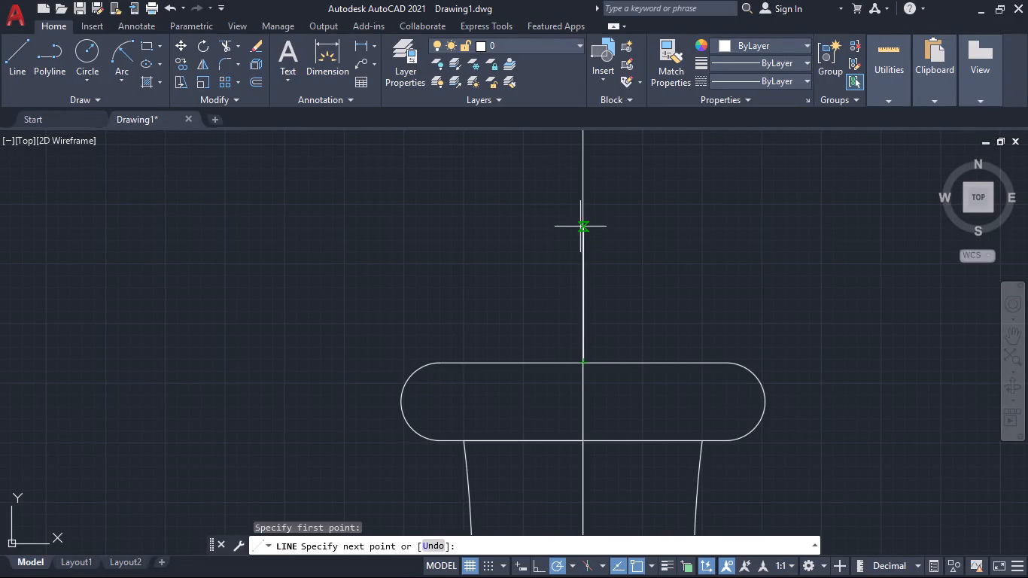
key(1)
key(BackSpace)
key(9)
key(Return)
middle_drag(771, 222, 773, 289)
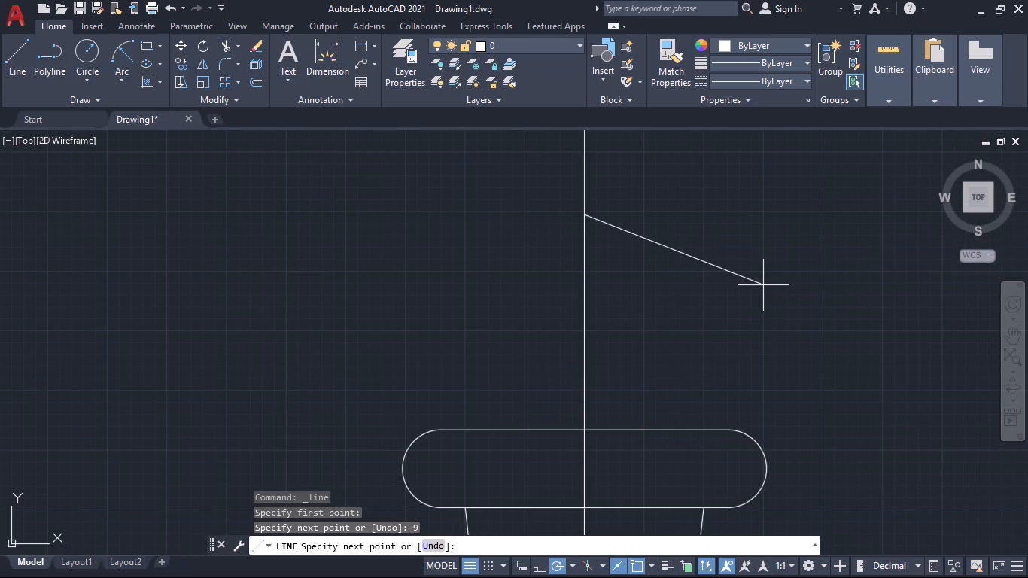
key(space)
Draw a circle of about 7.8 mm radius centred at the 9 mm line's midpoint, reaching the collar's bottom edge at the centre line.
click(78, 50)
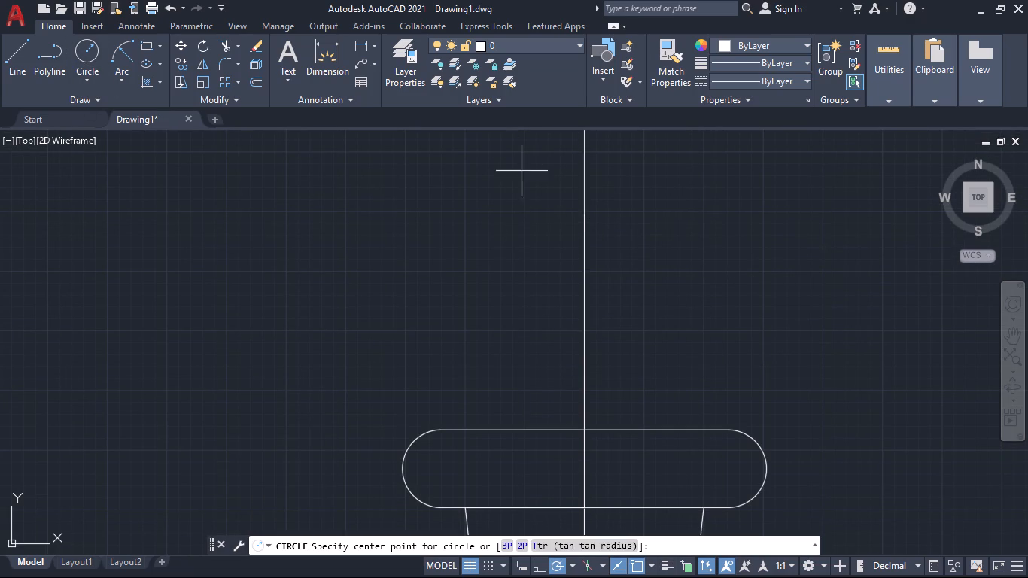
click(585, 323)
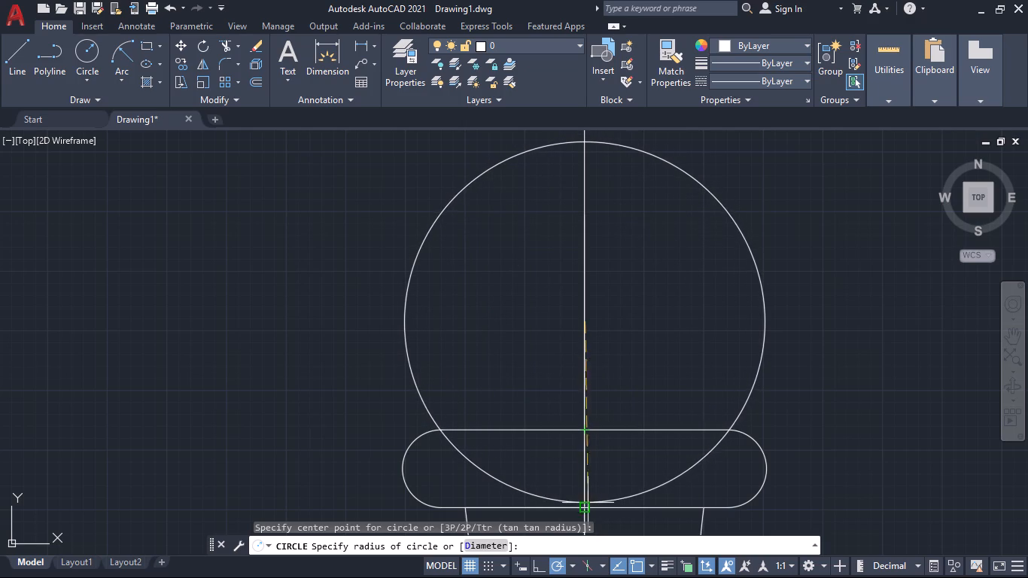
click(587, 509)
Check the head circle's radius with a radius dimension, without placing the dimension.
scroll(683, 428, down, 2)
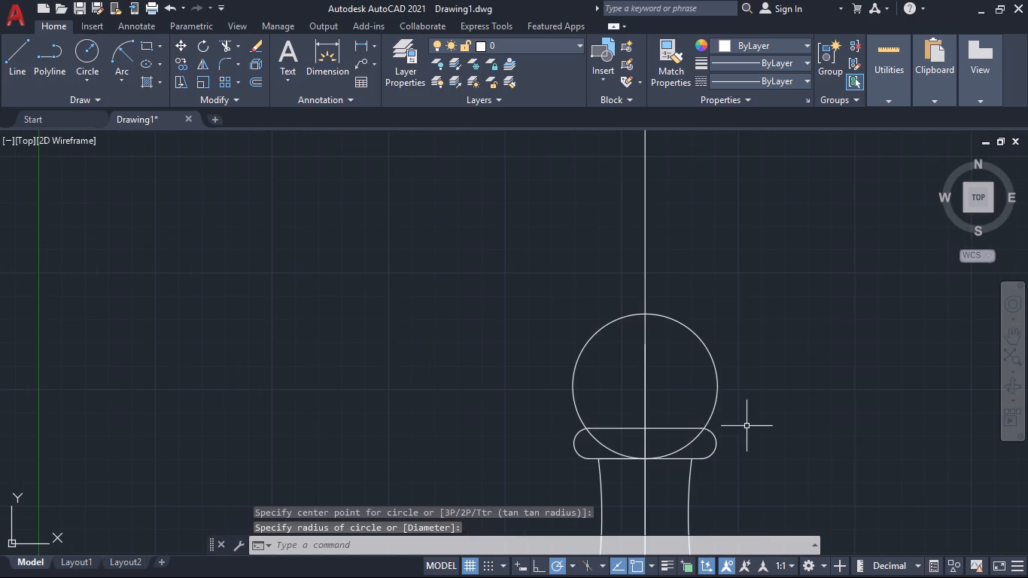
middle_drag(779, 443, 716, 336)
middle_drag(712, 336, 715, 387)
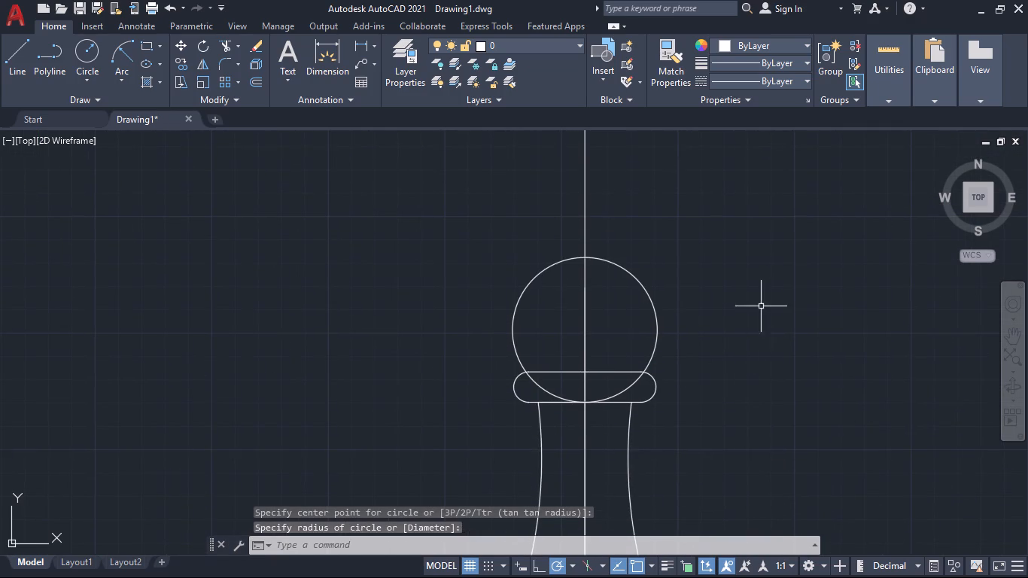
middle_drag(760, 305, 714, 287)
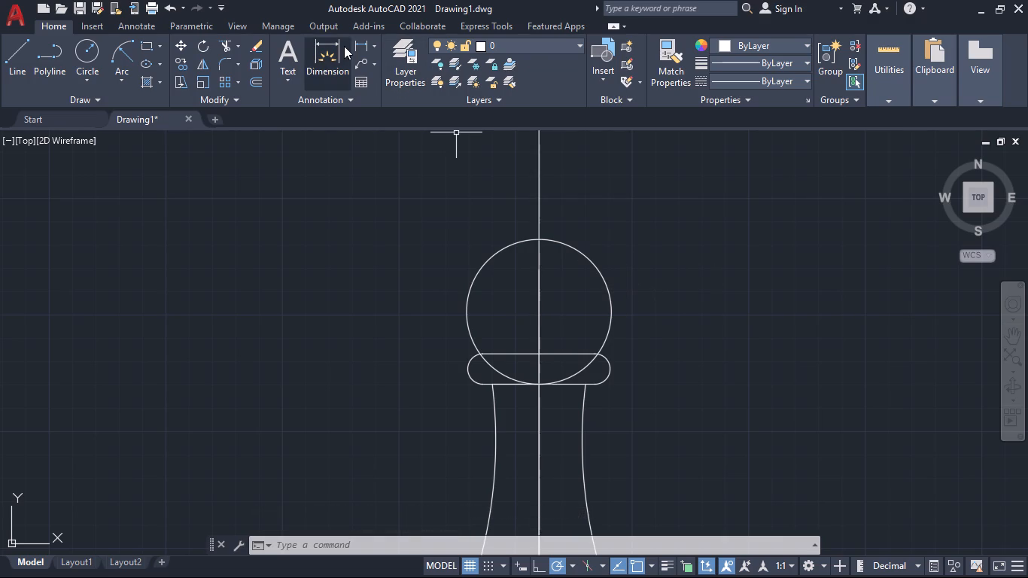
click(371, 44)
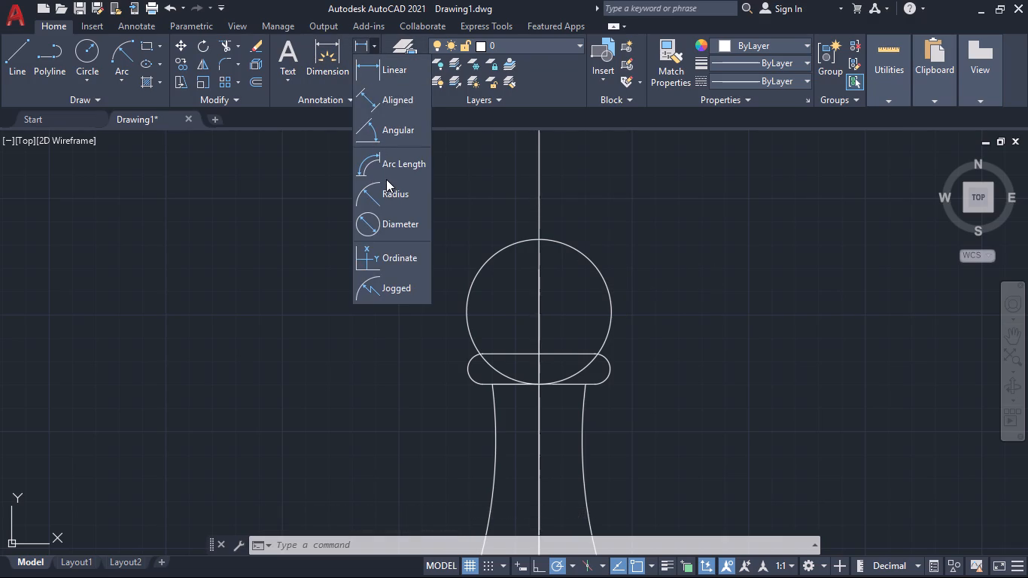
click(389, 199)
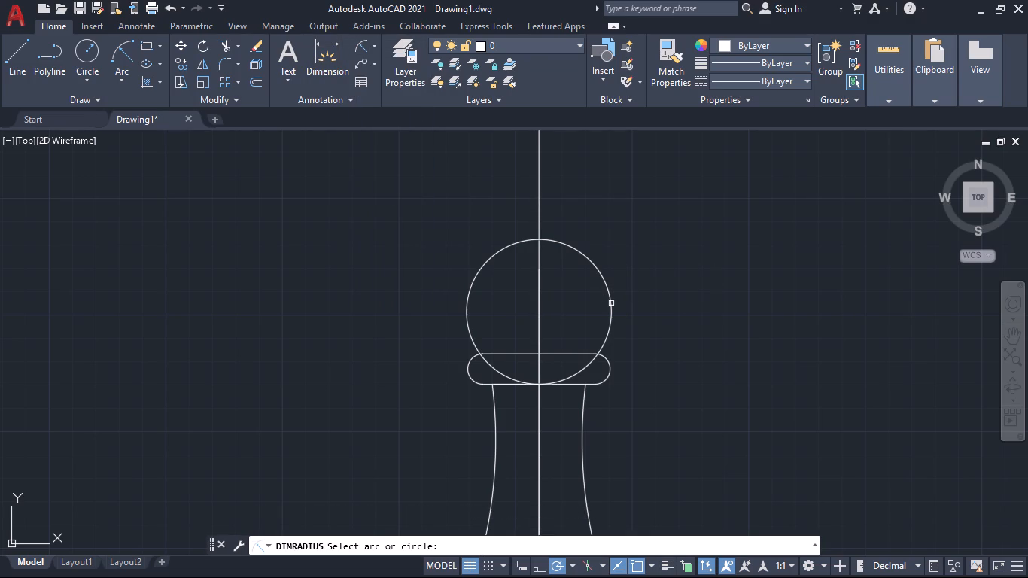
click(612, 304)
scroll(622, 227, up, 7)
scroll(622, 228, down, 5)
scroll(619, 244, up, 3)
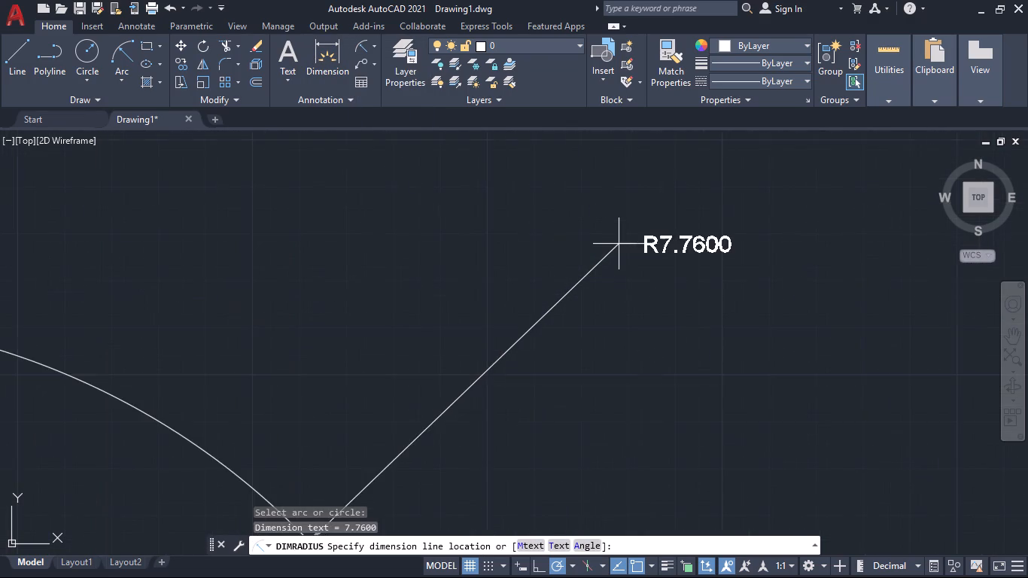
scroll(619, 244, down, 1)
key(Escape)
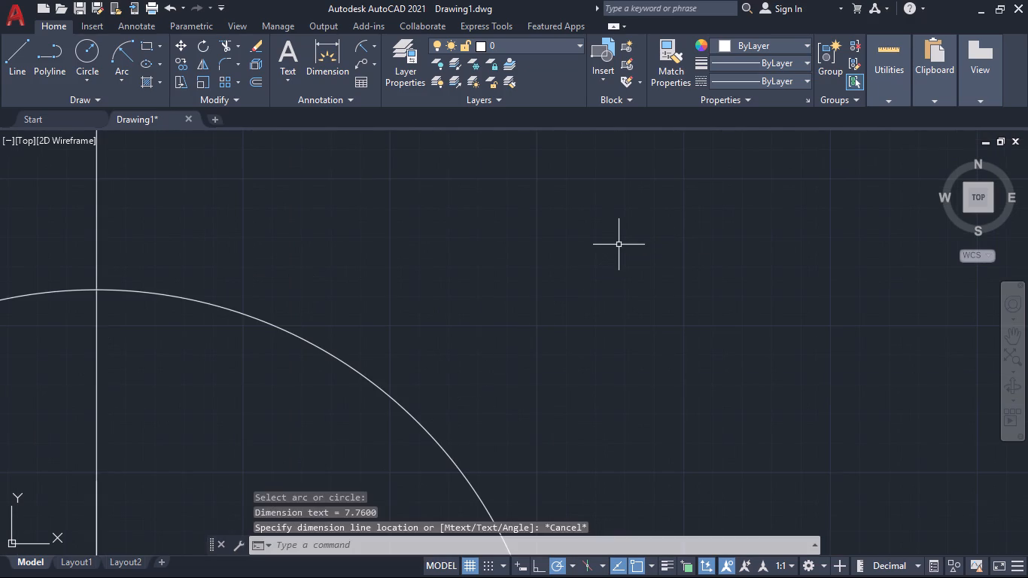
Check the head circle's diameter with a diameter dimension, without placing the dimension.
scroll(620, 249, down, 3)
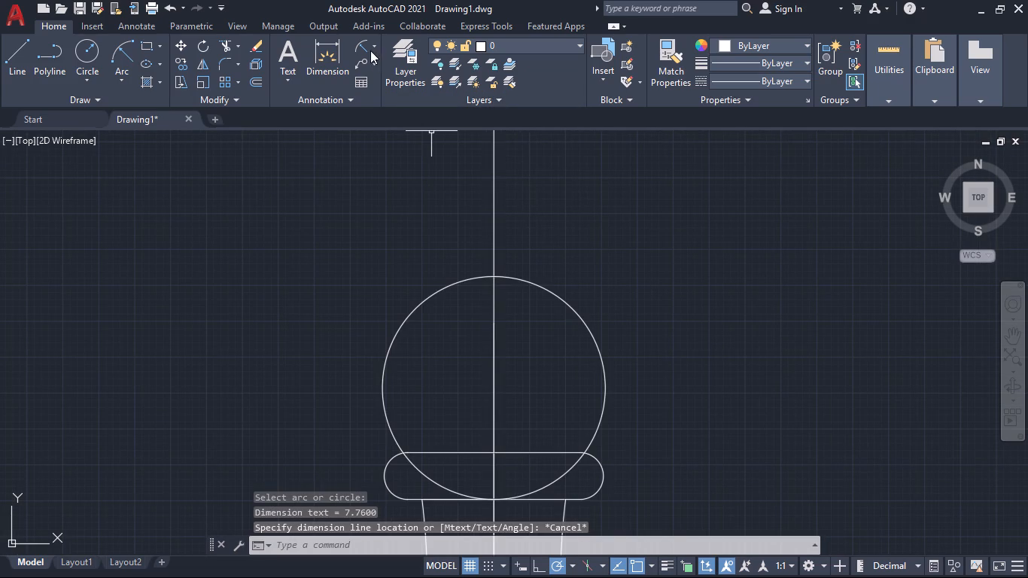
click(372, 46)
click(400, 234)
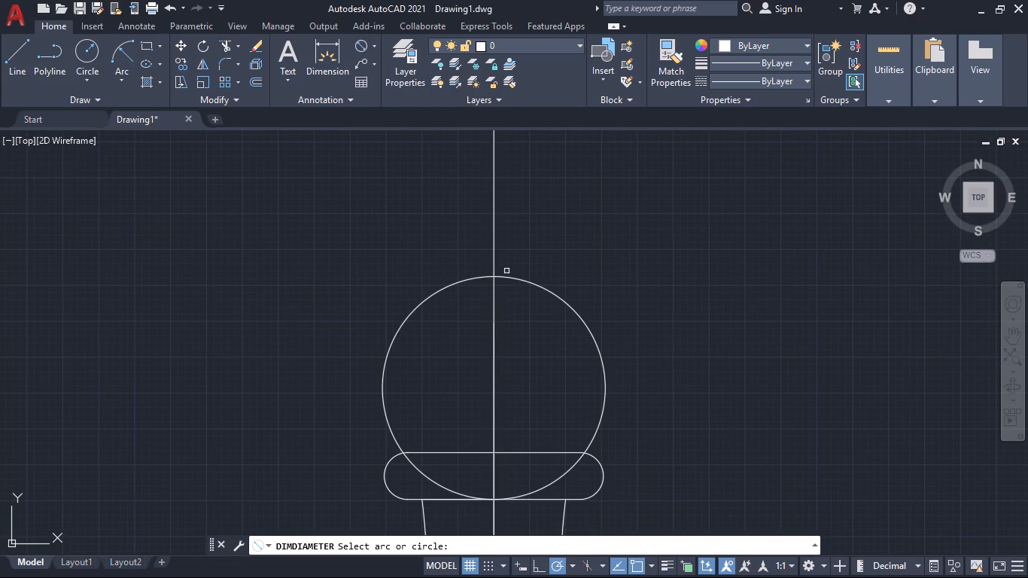
click(557, 297)
scroll(589, 276, up, 4)
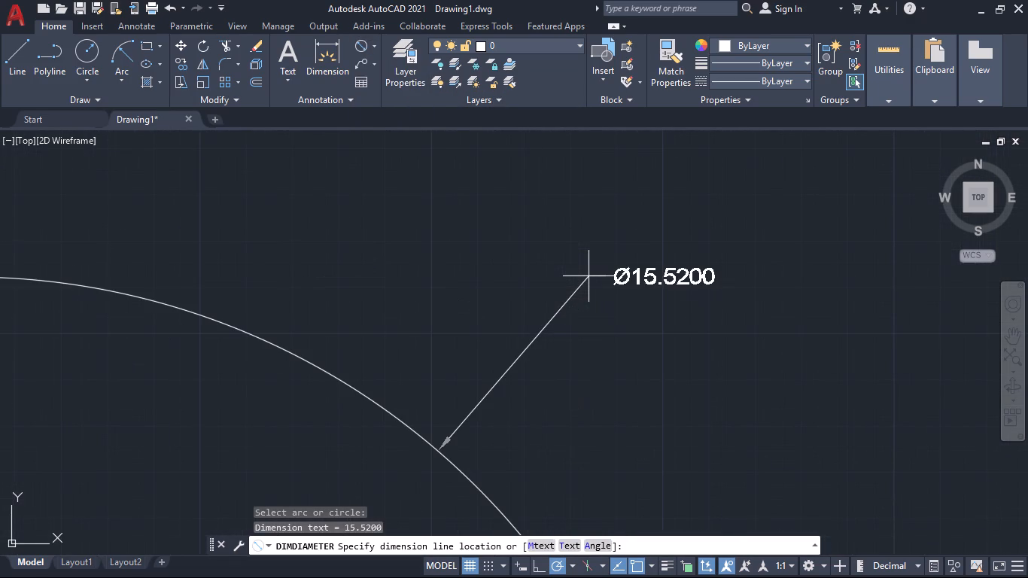
key(Escape)
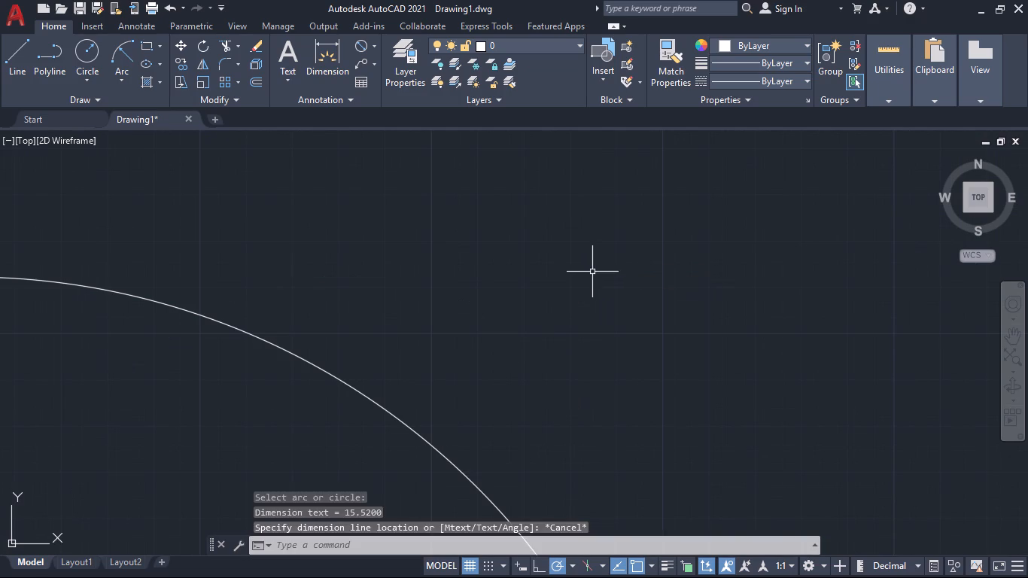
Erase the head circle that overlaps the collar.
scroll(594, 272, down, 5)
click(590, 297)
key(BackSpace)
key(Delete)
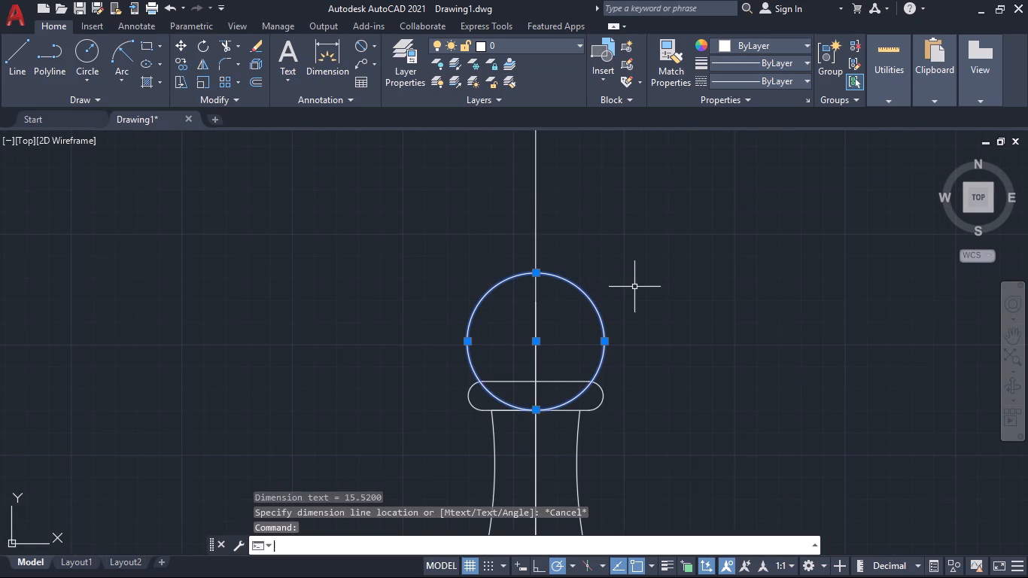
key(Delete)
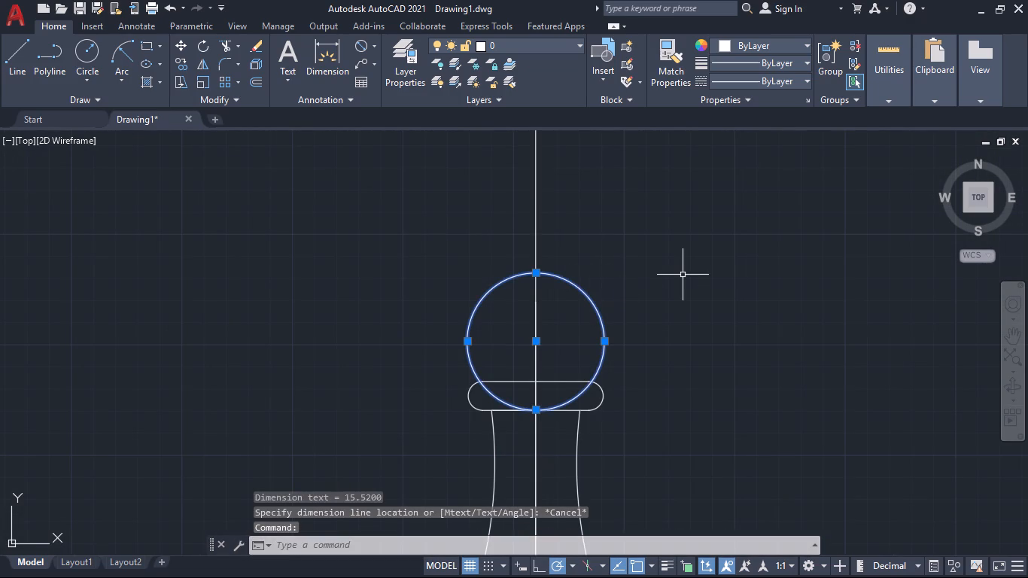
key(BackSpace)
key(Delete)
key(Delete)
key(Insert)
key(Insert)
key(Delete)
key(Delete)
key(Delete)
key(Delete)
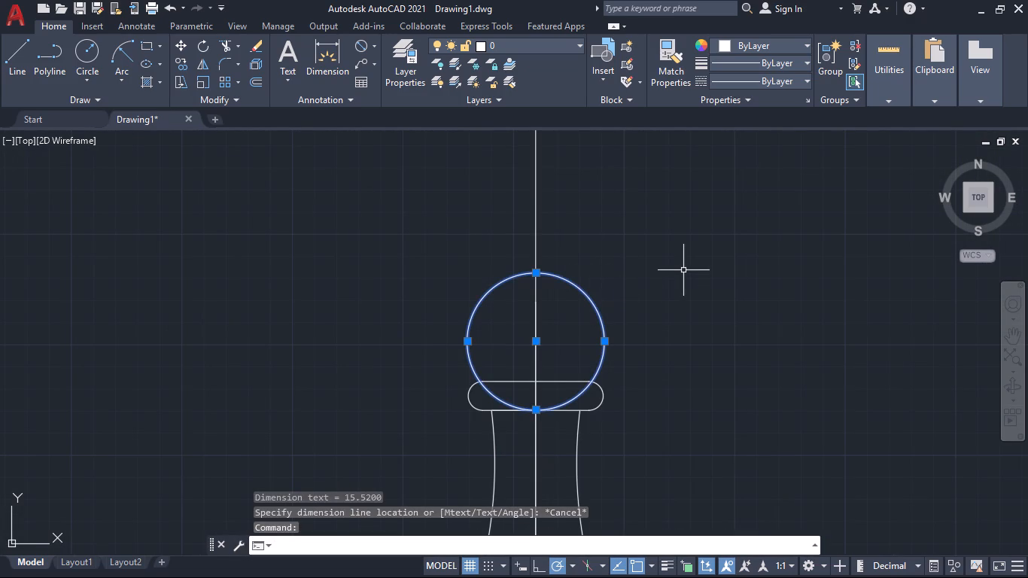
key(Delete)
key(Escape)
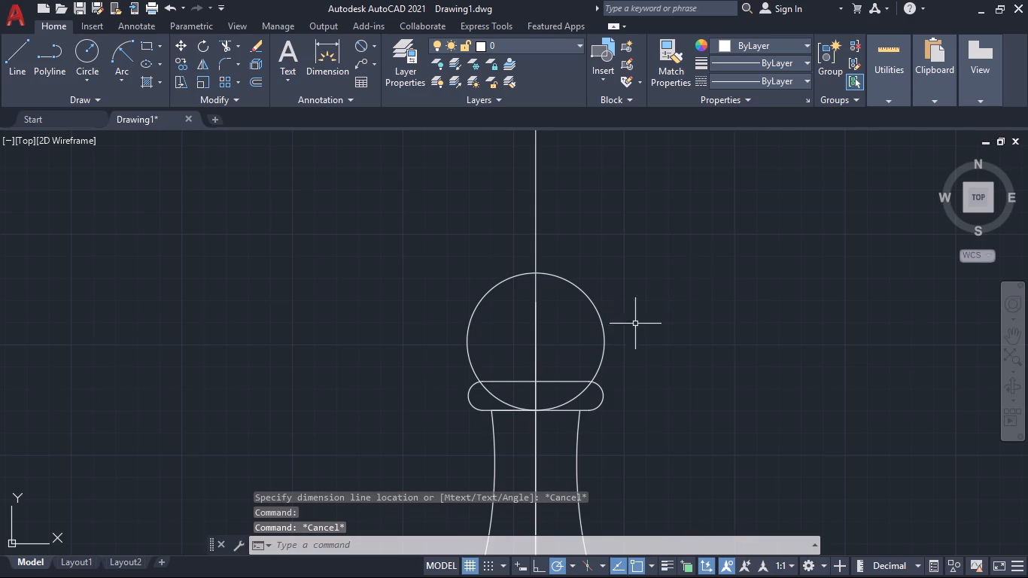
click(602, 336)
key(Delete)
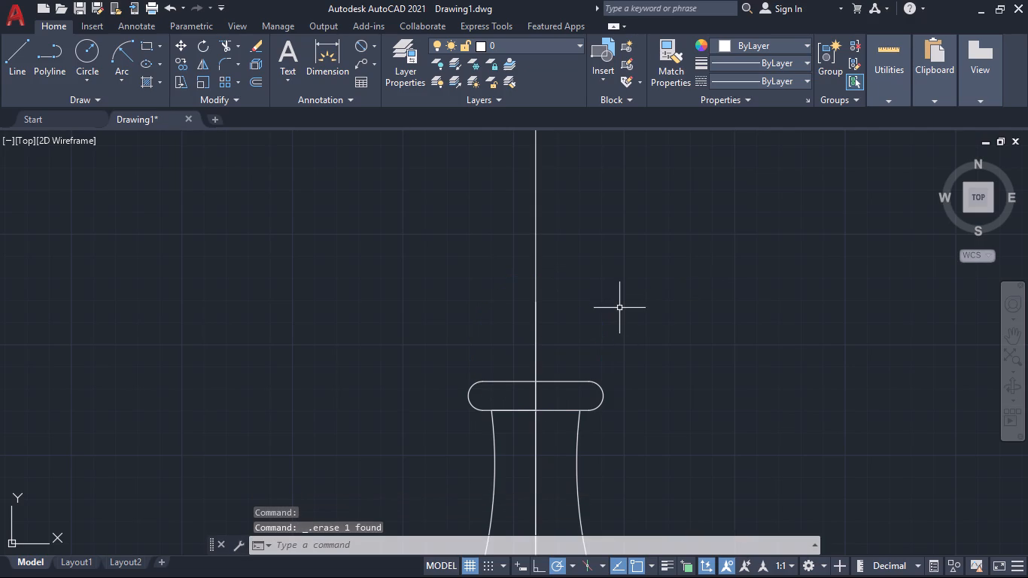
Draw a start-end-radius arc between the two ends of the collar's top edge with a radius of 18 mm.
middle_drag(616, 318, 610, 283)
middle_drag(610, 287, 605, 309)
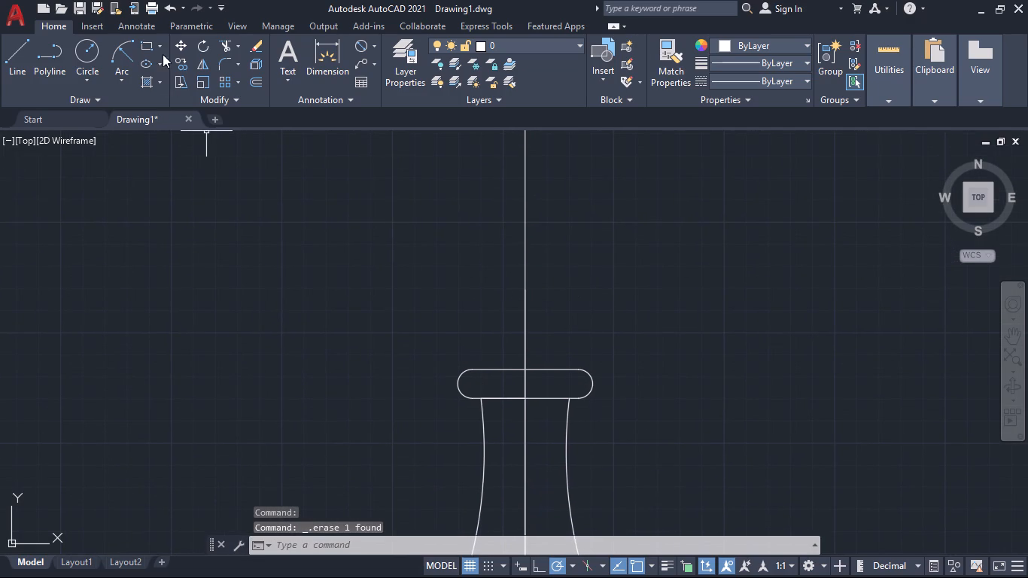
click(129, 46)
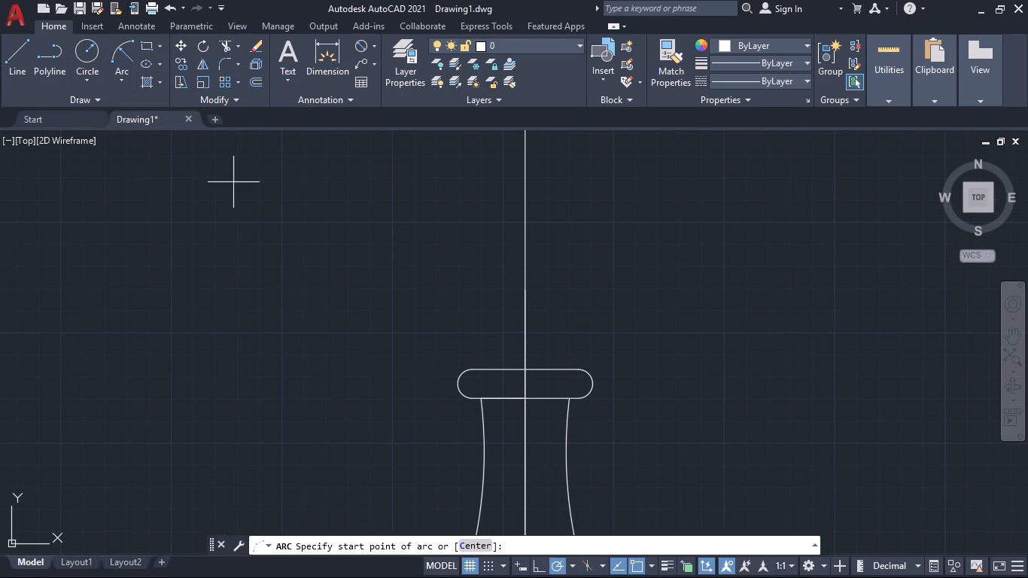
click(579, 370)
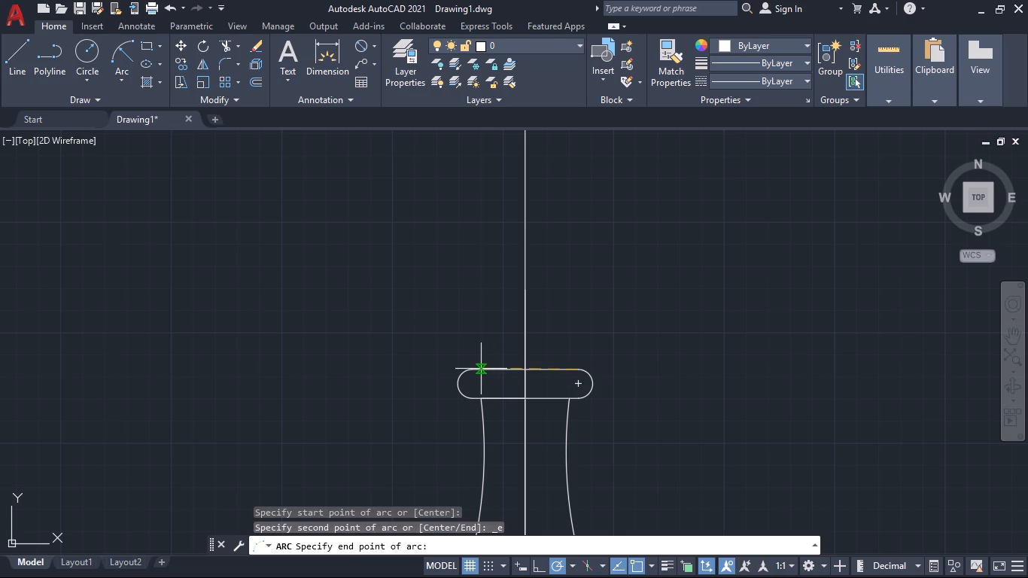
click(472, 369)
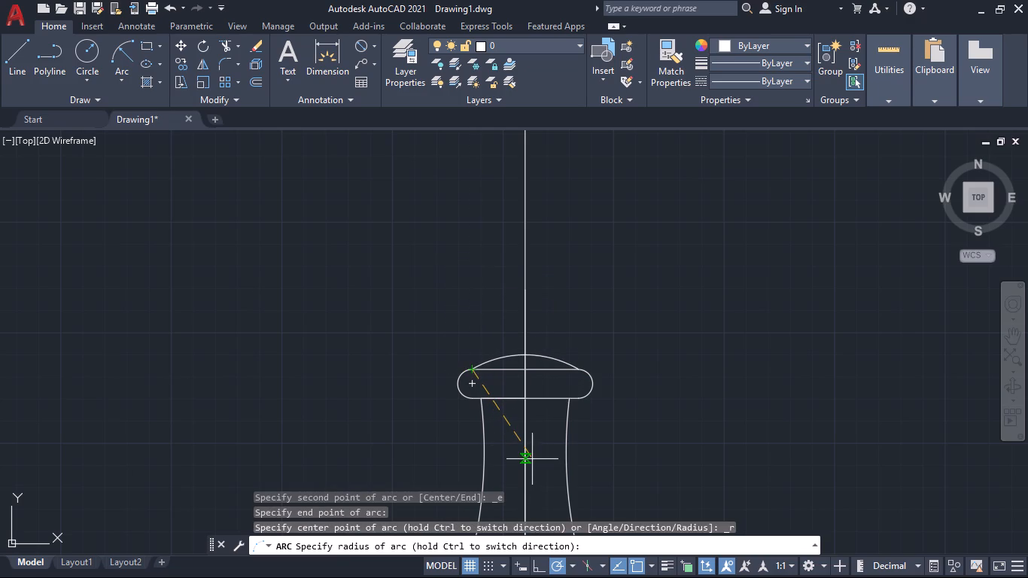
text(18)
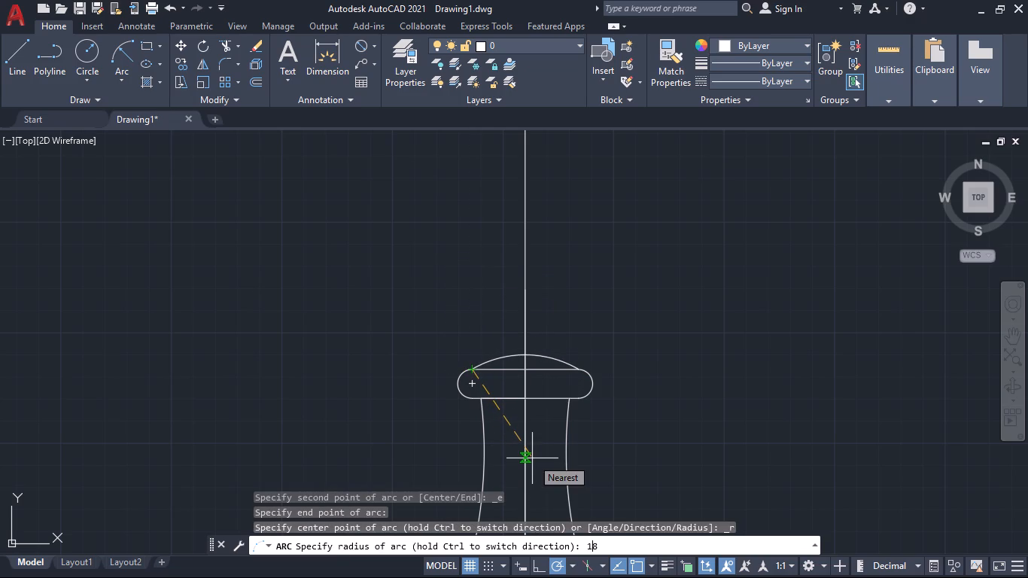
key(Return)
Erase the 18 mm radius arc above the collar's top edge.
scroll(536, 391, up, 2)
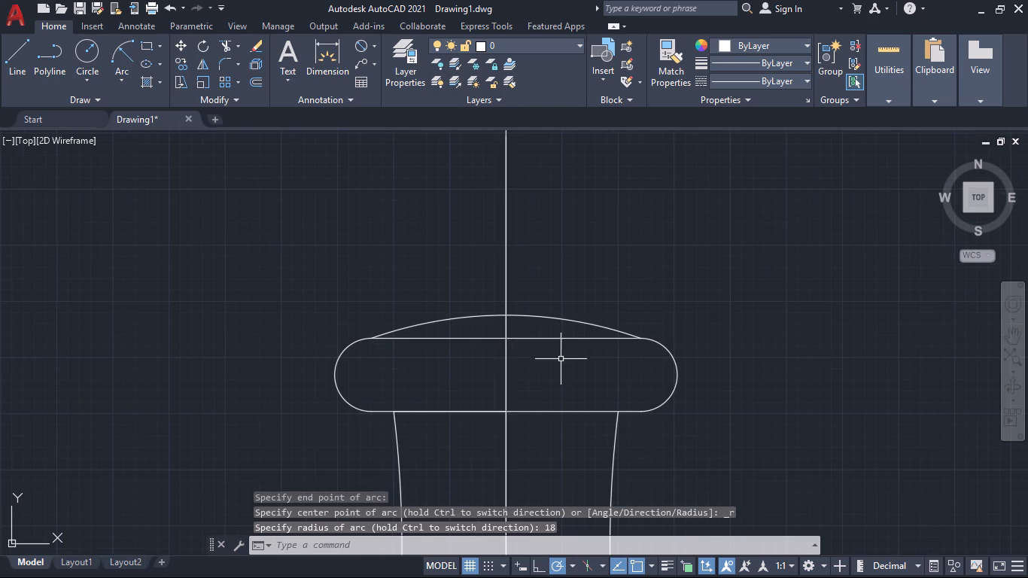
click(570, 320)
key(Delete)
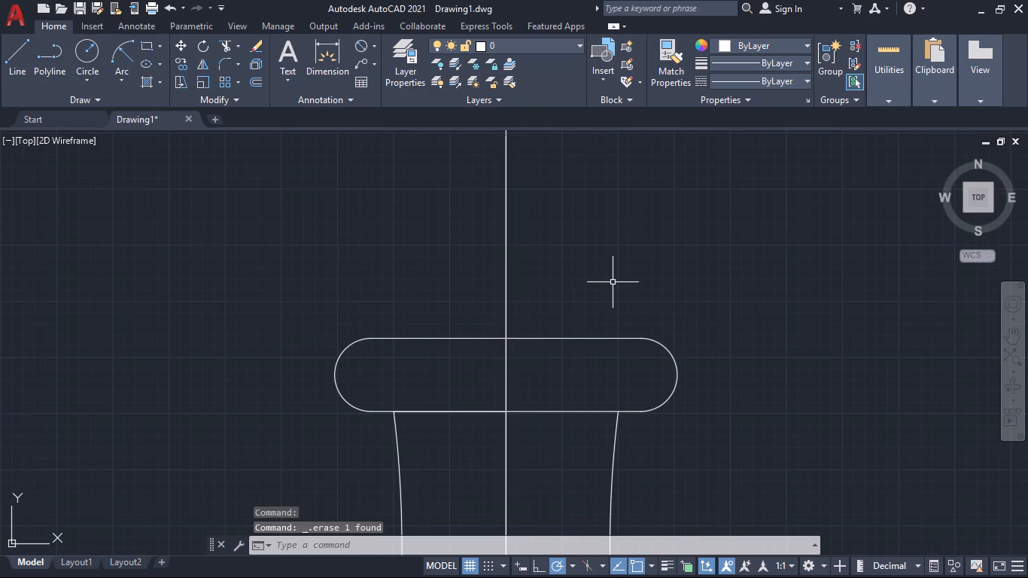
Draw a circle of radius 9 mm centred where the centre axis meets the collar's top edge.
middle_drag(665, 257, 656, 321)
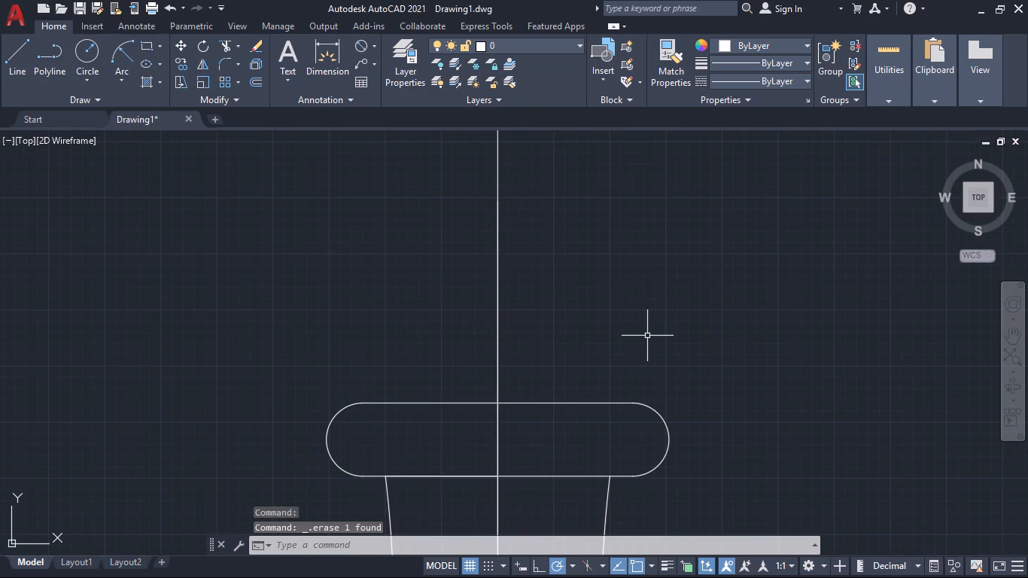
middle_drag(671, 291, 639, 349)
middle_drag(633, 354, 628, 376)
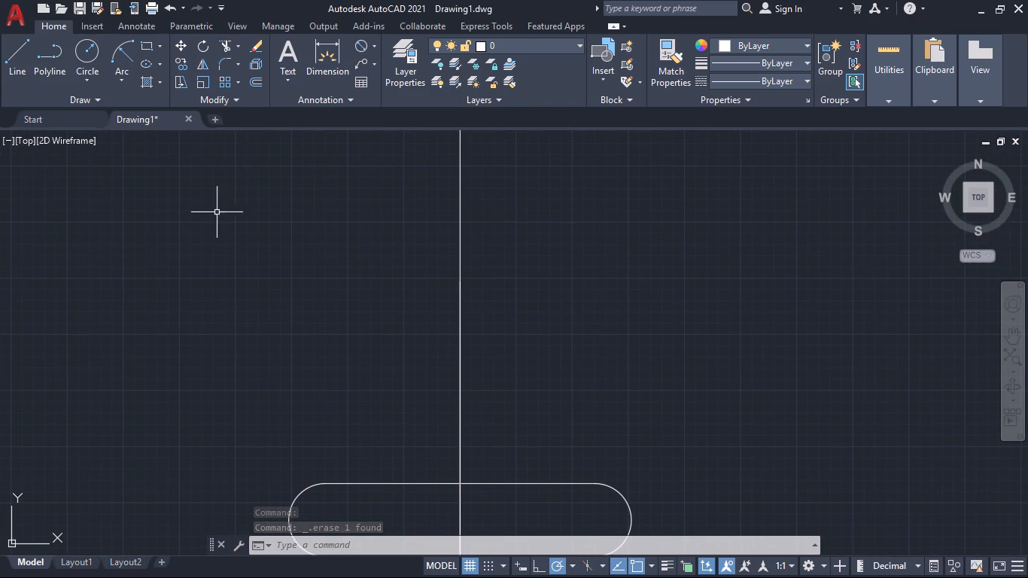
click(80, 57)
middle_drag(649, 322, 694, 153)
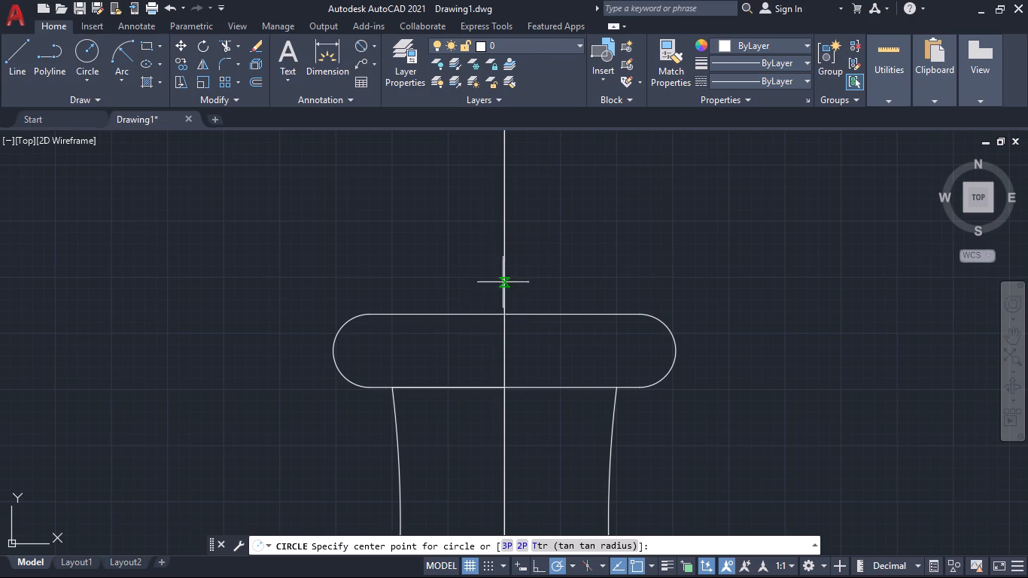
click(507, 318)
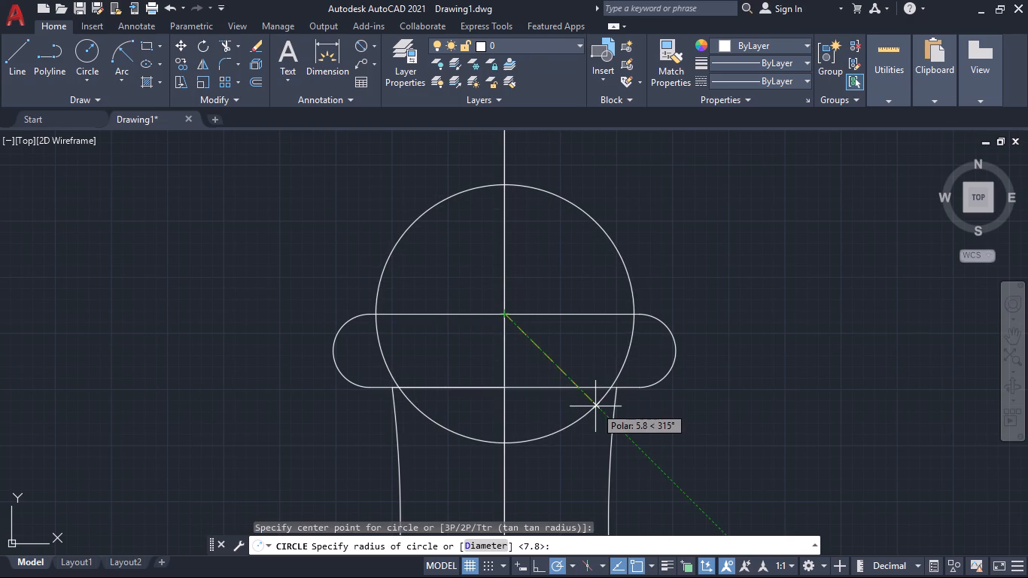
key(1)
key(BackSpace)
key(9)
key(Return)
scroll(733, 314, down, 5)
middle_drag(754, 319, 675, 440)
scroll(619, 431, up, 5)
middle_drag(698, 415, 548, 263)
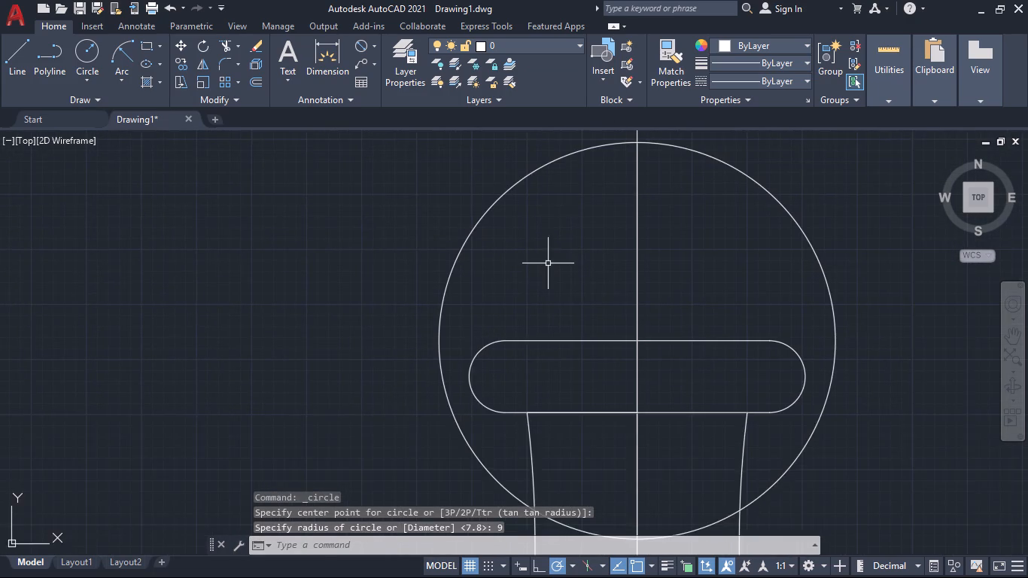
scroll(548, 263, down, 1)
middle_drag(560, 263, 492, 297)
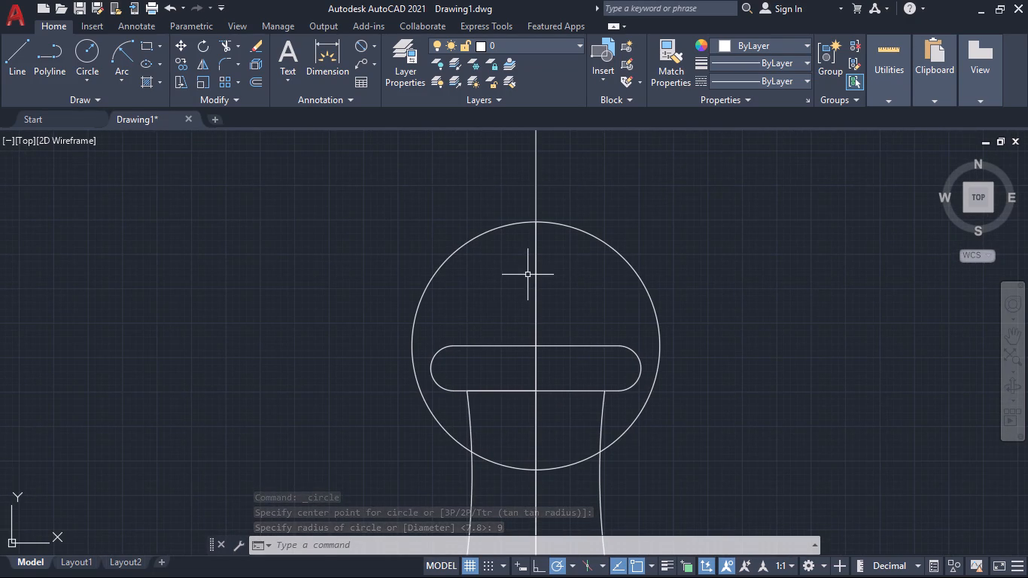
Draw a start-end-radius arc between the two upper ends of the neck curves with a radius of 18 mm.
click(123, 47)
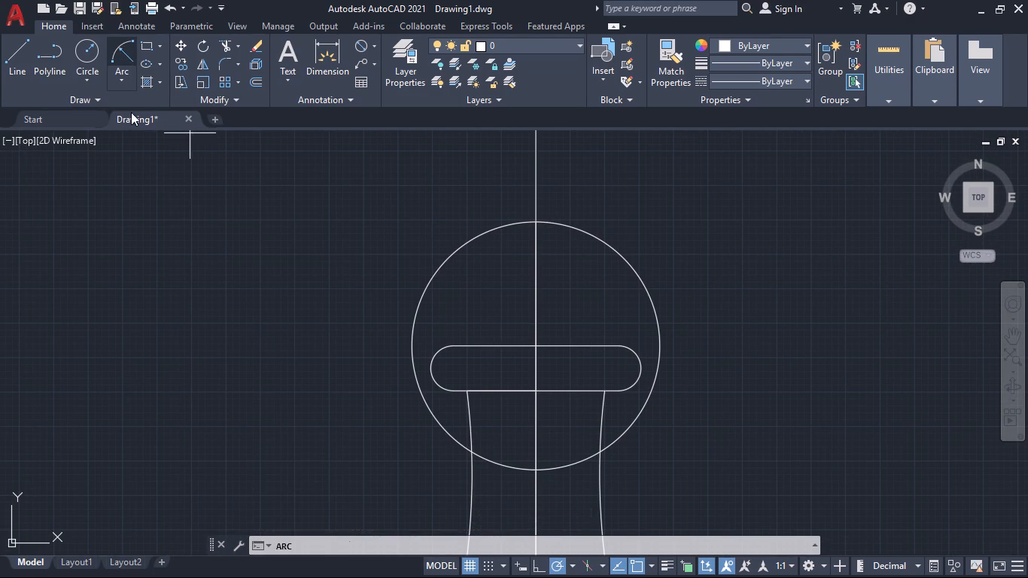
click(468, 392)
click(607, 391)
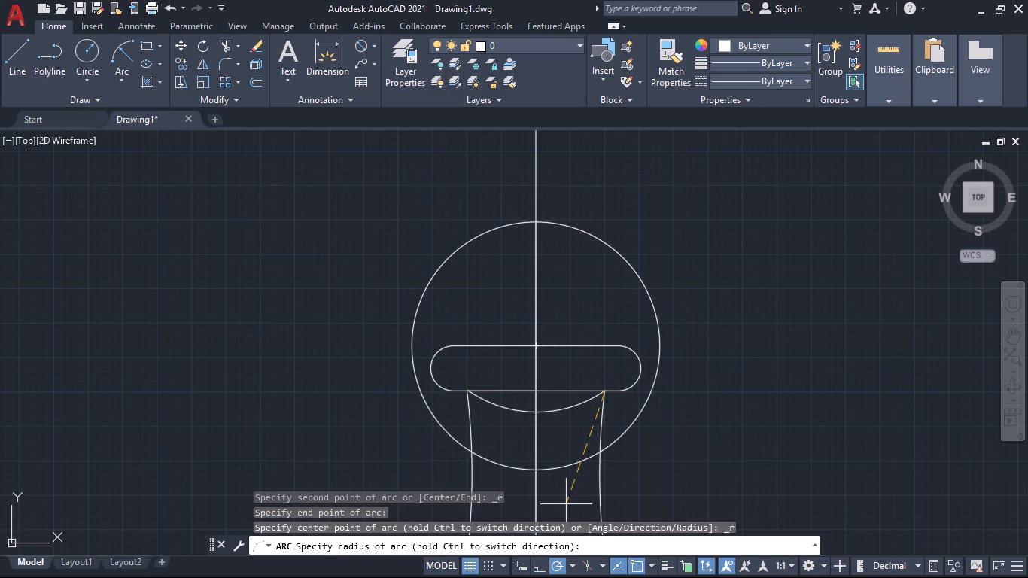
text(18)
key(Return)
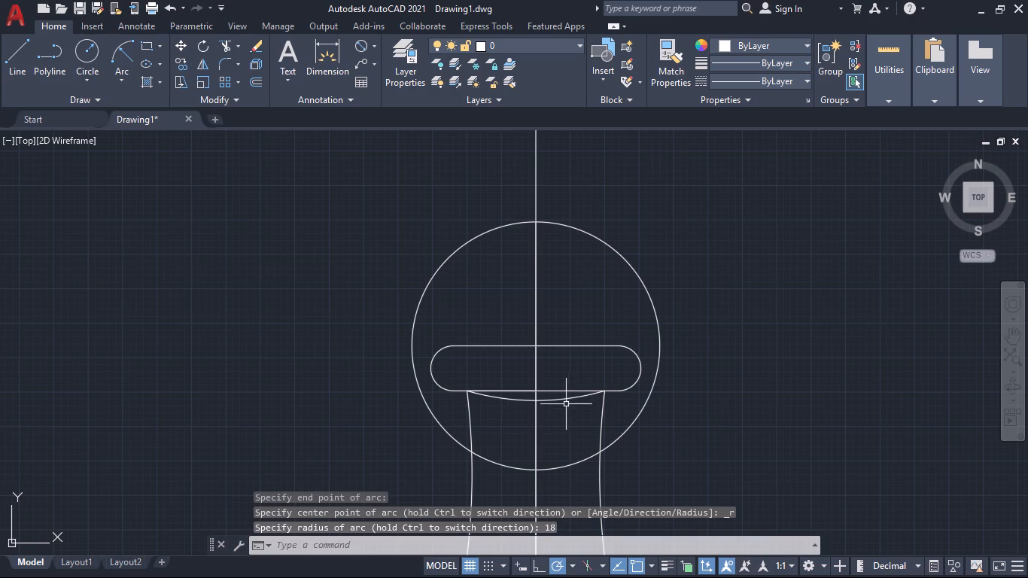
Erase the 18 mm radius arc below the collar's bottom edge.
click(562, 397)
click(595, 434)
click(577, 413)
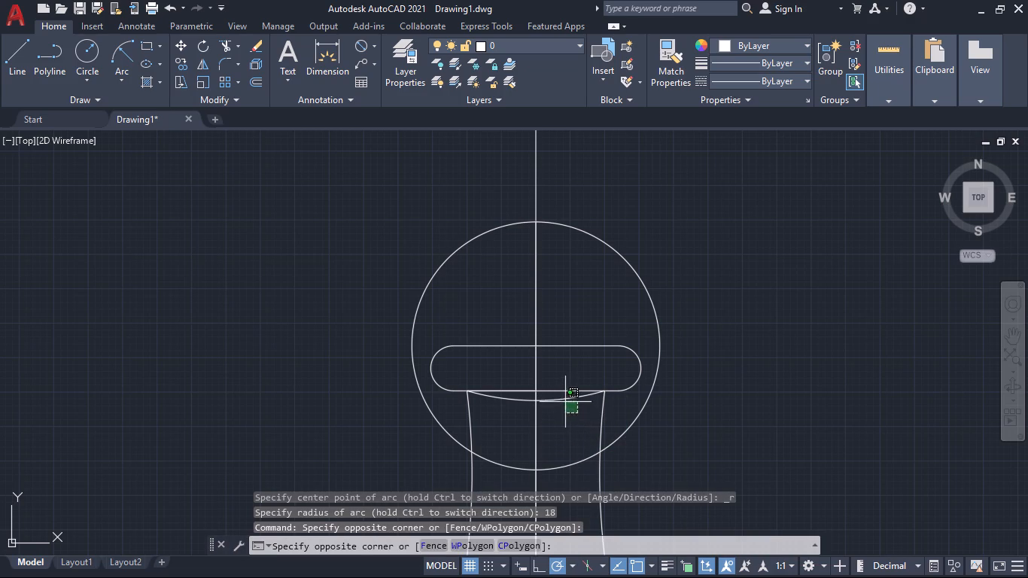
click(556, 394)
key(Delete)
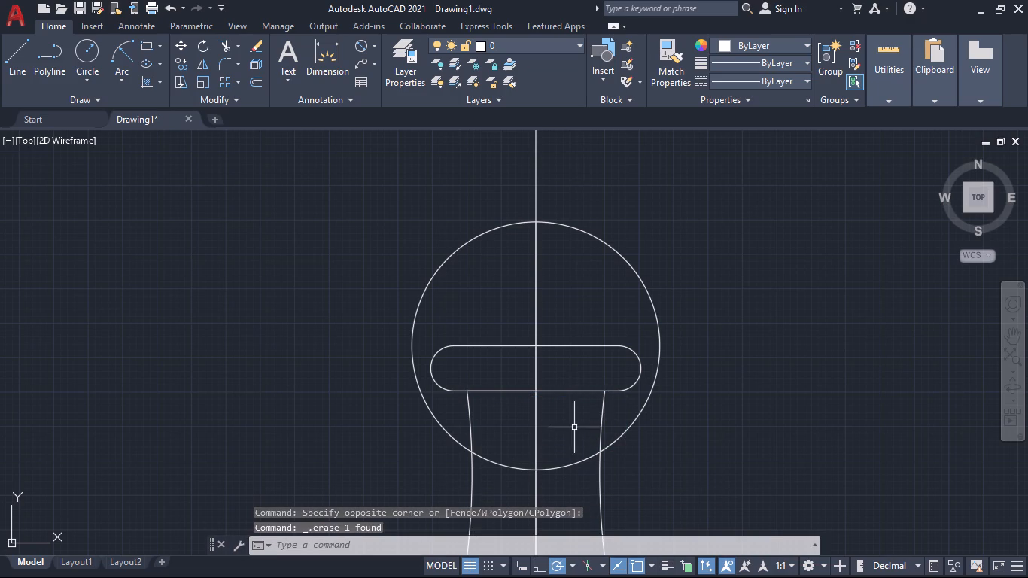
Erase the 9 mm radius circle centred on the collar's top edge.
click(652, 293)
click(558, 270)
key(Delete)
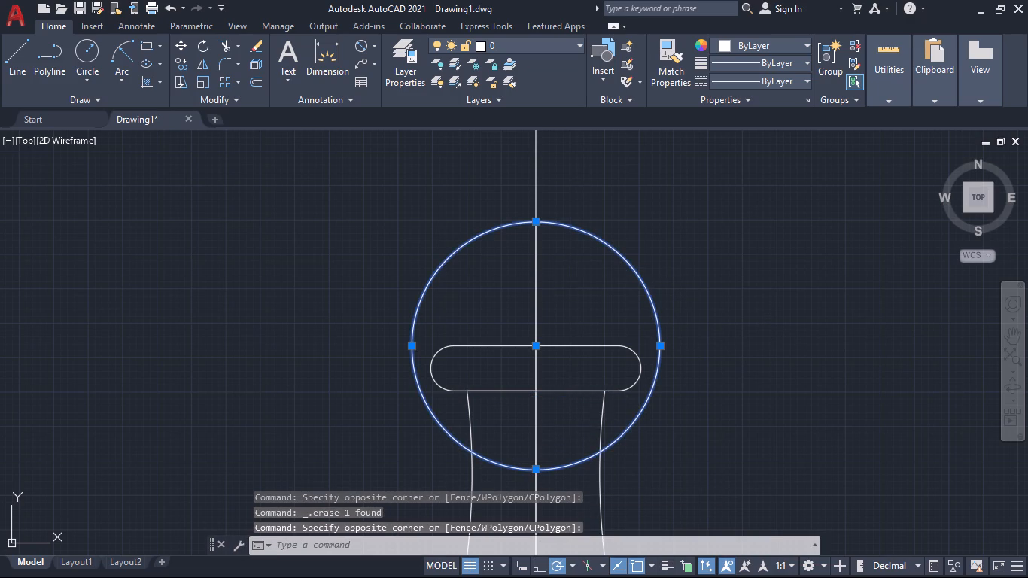
Draw an 18 mm line up the axis from the collar's top edge, ending in a short horizontal tick to the right.
scroll(582, 239, down, 3)
middle_drag(699, 324, 664, 387)
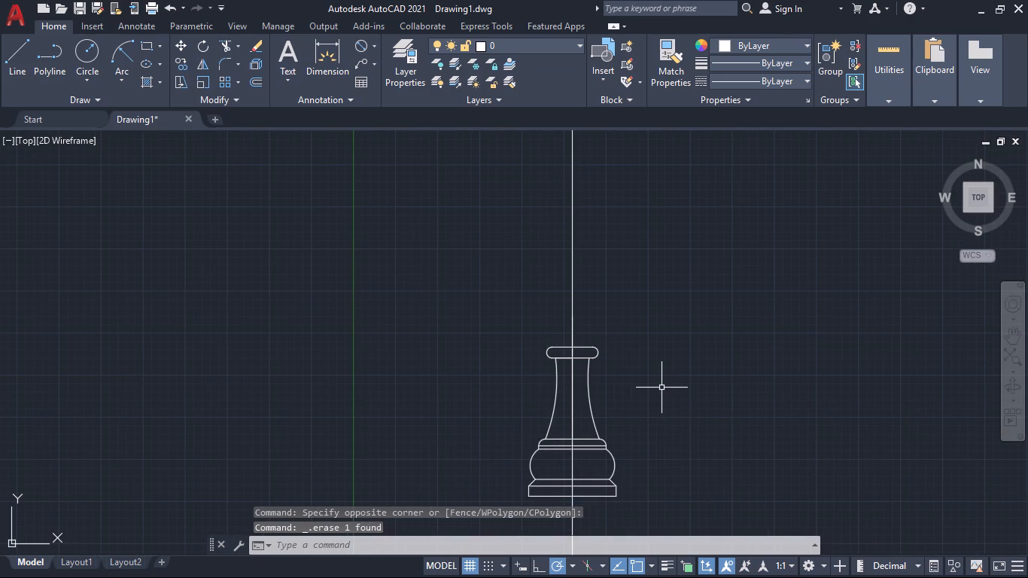
middle_drag(662, 384, 676, 448)
middle_drag(716, 446, 653, 418)
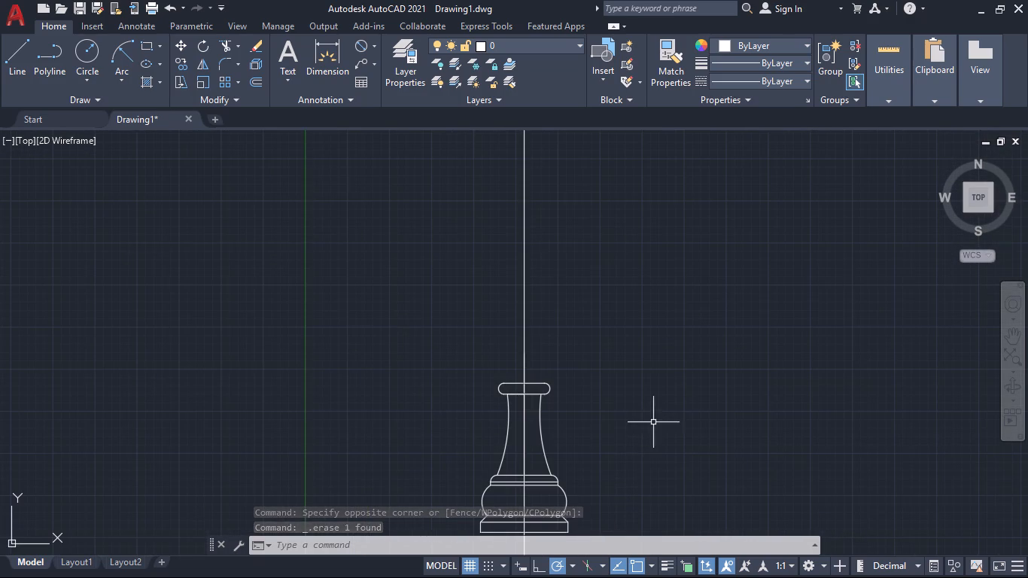
click(83, 50)
click(15, 52)
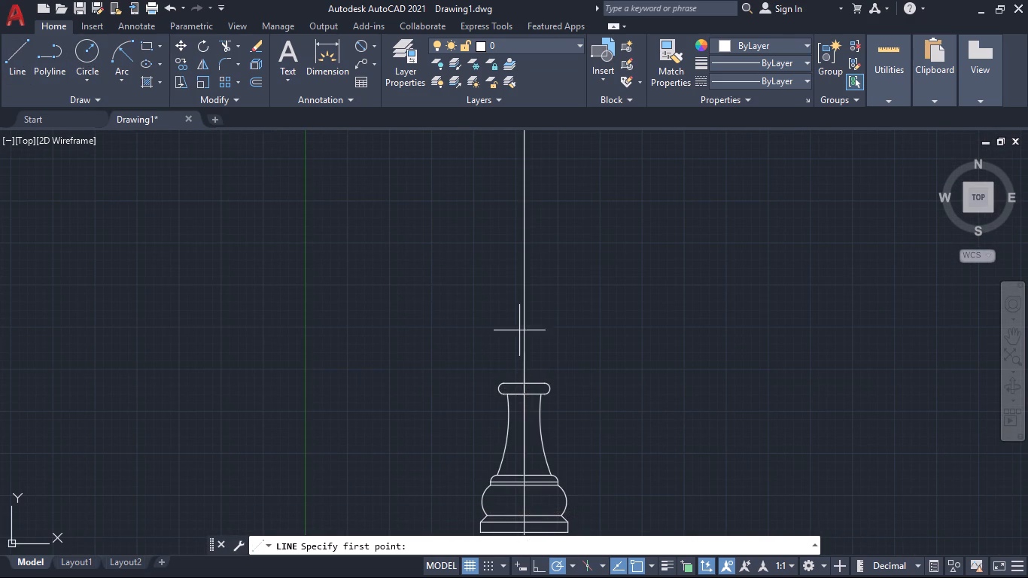
scroll(538, 339, up, 3)
middle_drag(522, 421, 558, 250)
click(513, 341)
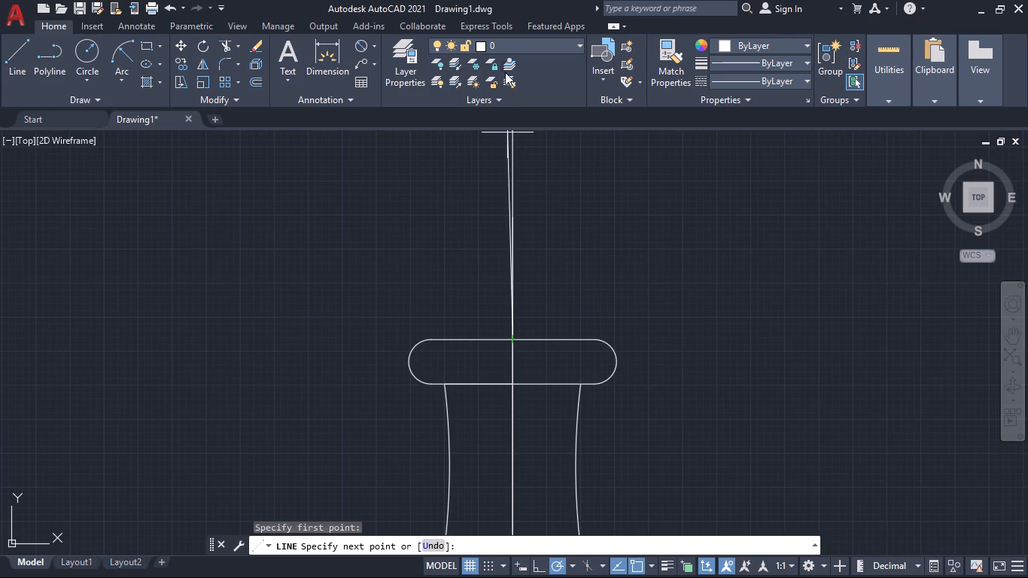
middle_drag(540, 182, 540, 333)
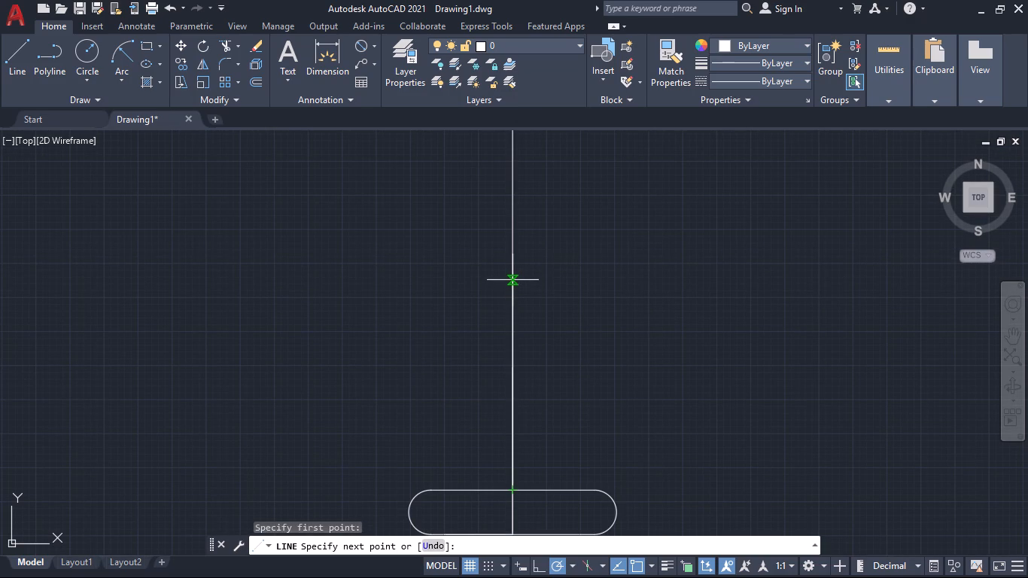
text(18)
key(Return)
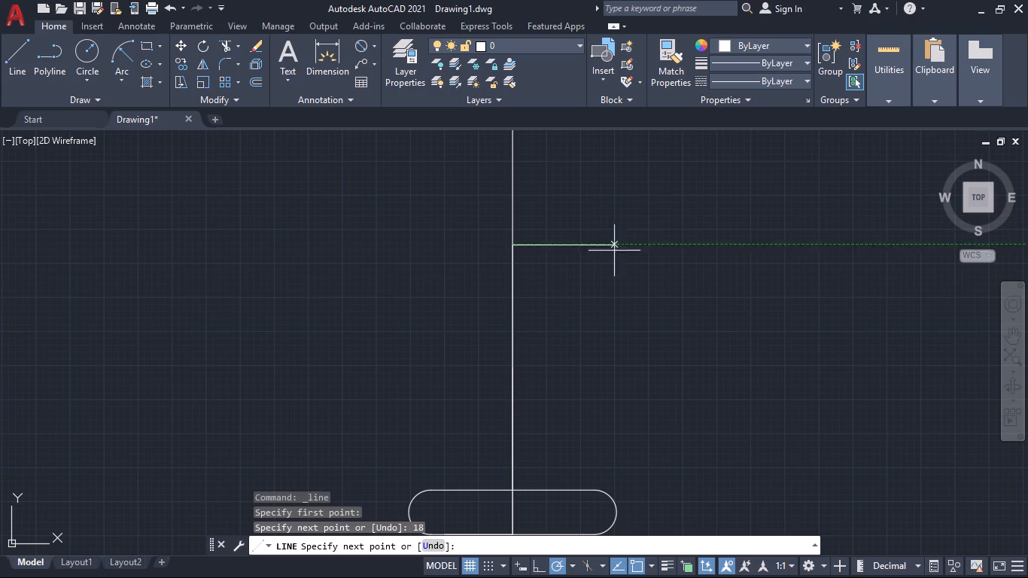
click(530, 245)
key(space)
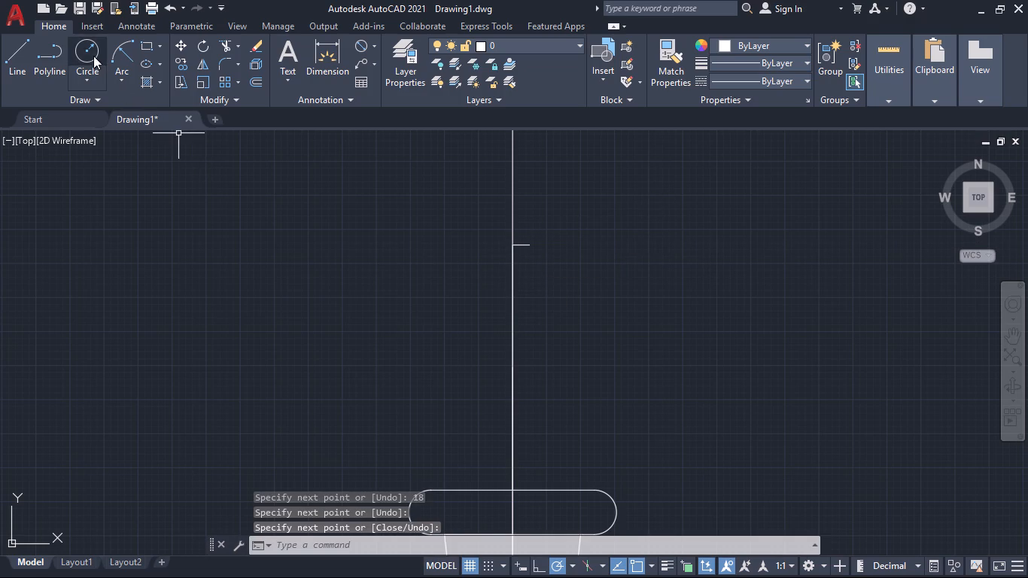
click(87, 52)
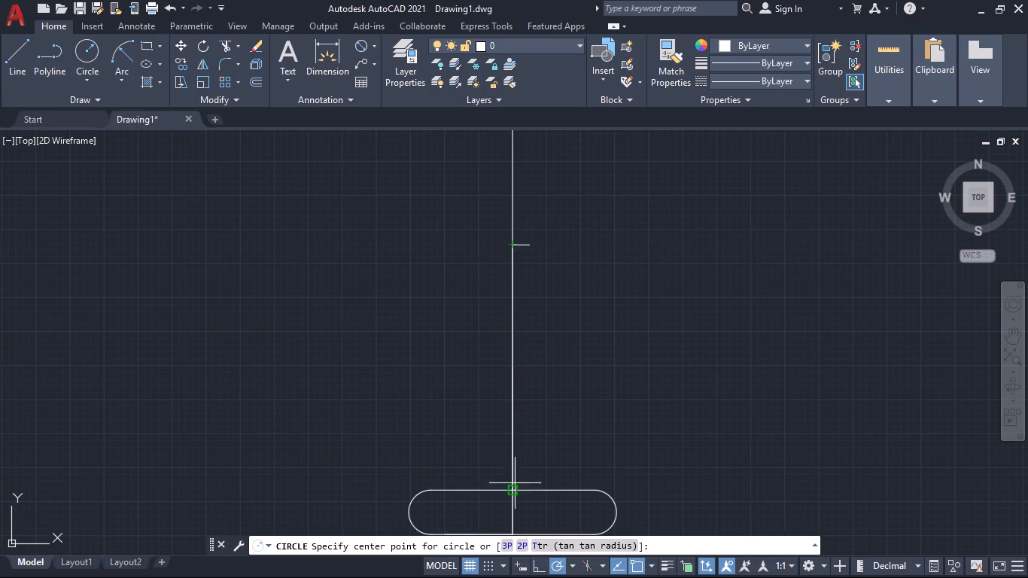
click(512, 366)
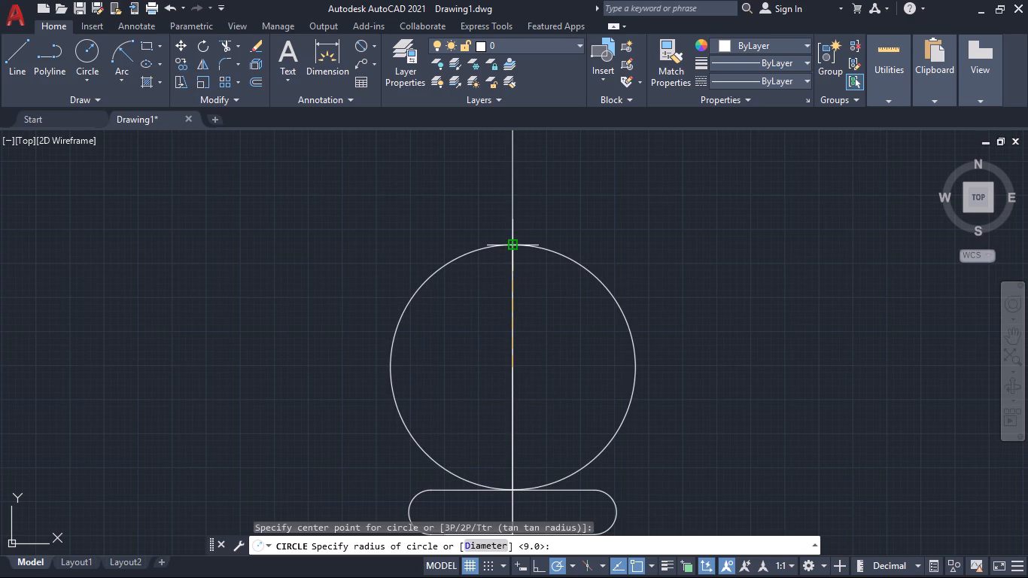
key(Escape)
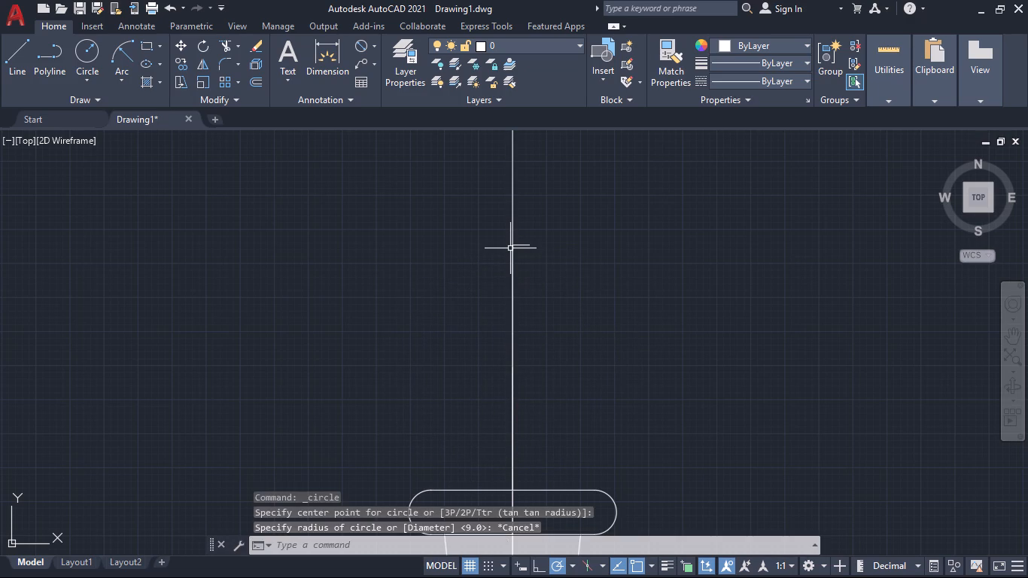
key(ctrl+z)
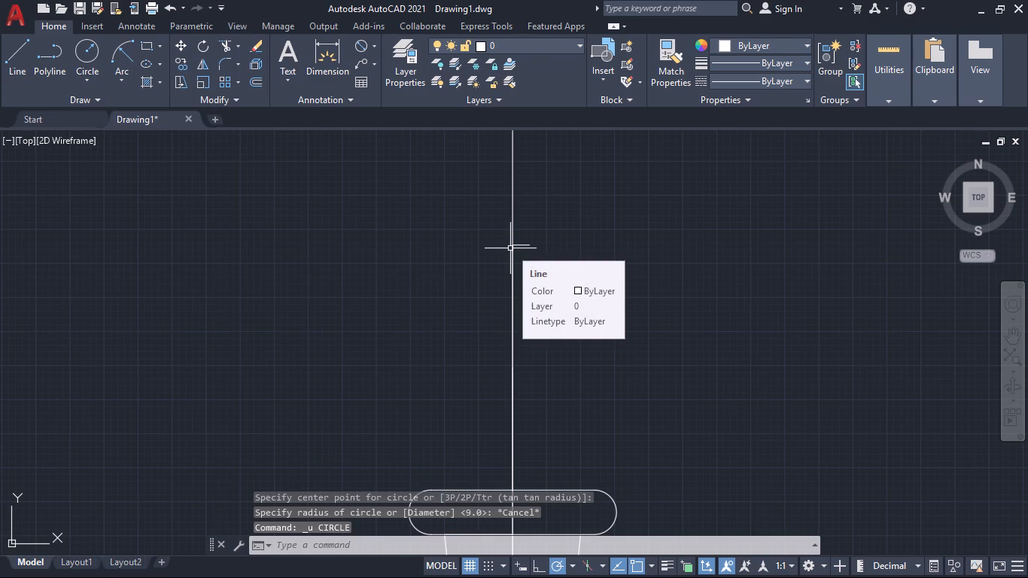
Draw a 15.17 mm line up the axis from the collar's top edge, ending in a horizontal marker line to the right.
click(27, 52)
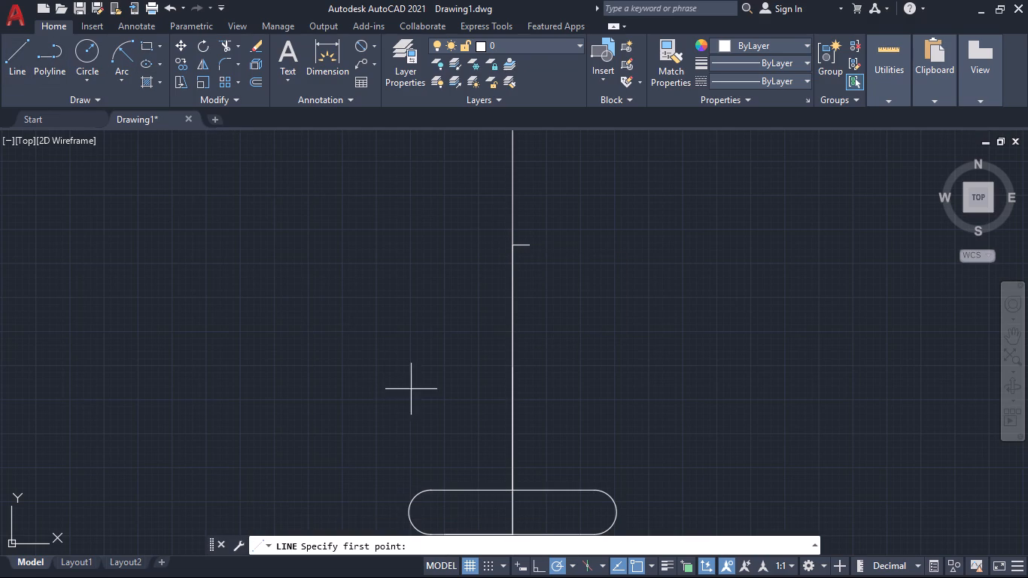
middle_drag(411, 389, 345, 252)
click(446, 354)
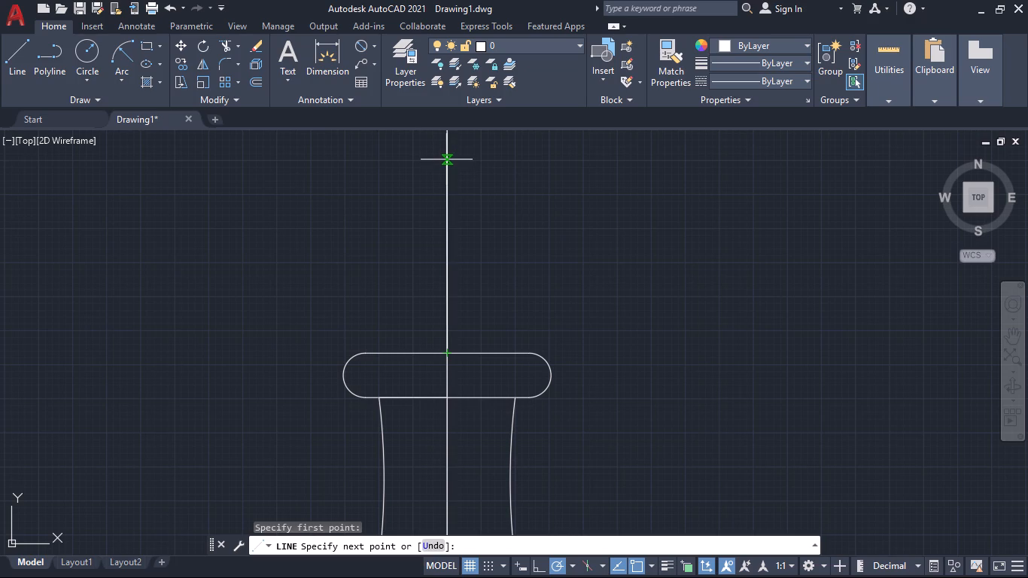
text(15.17)
key(Return)
middle_drag(542, 163, 574, 249)
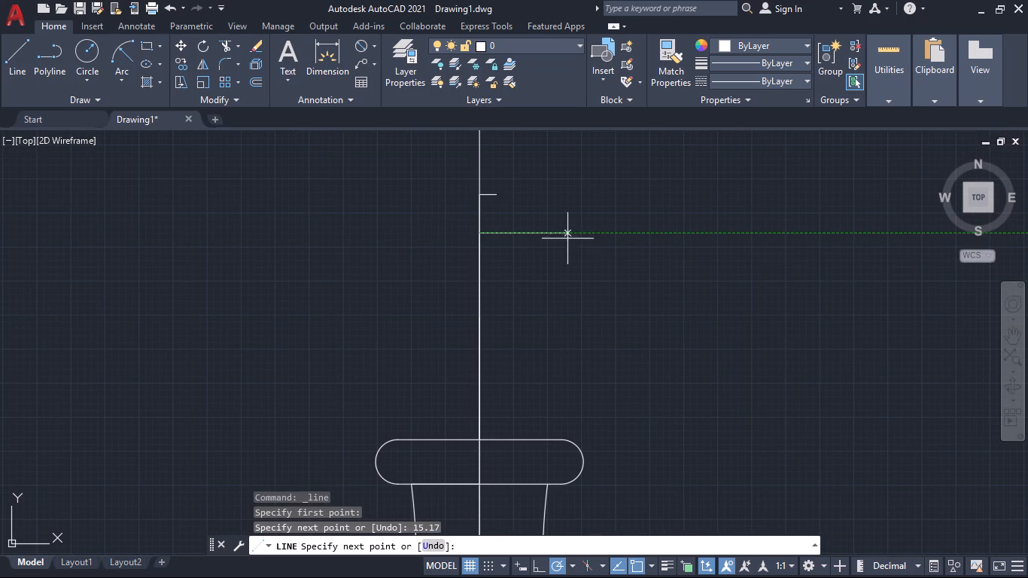
click(571, 234)
key(space)
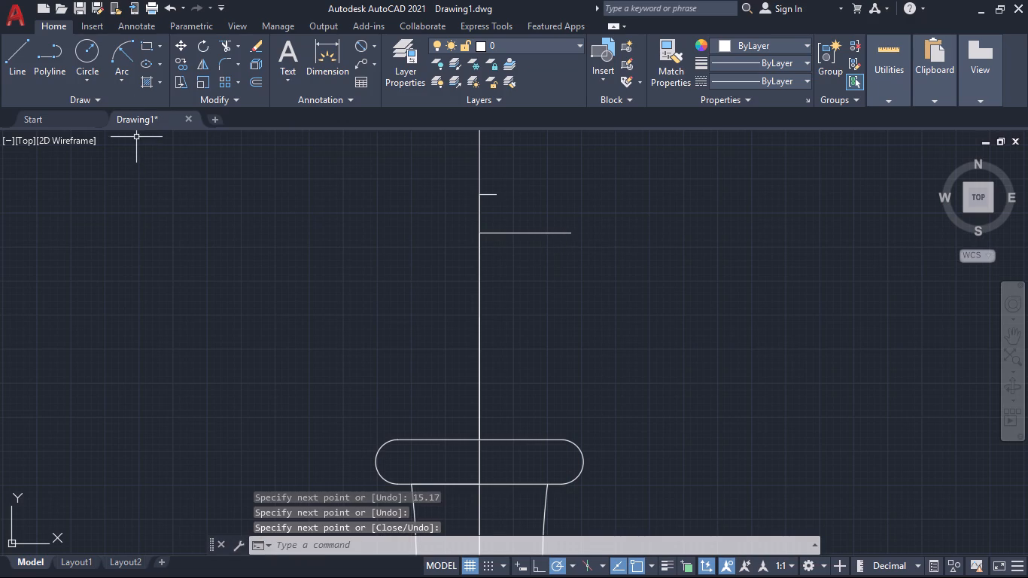
Draw a circle of radius 9 mm centred on the midpoint of the 15.17 mm axis line.
click(90, 44)
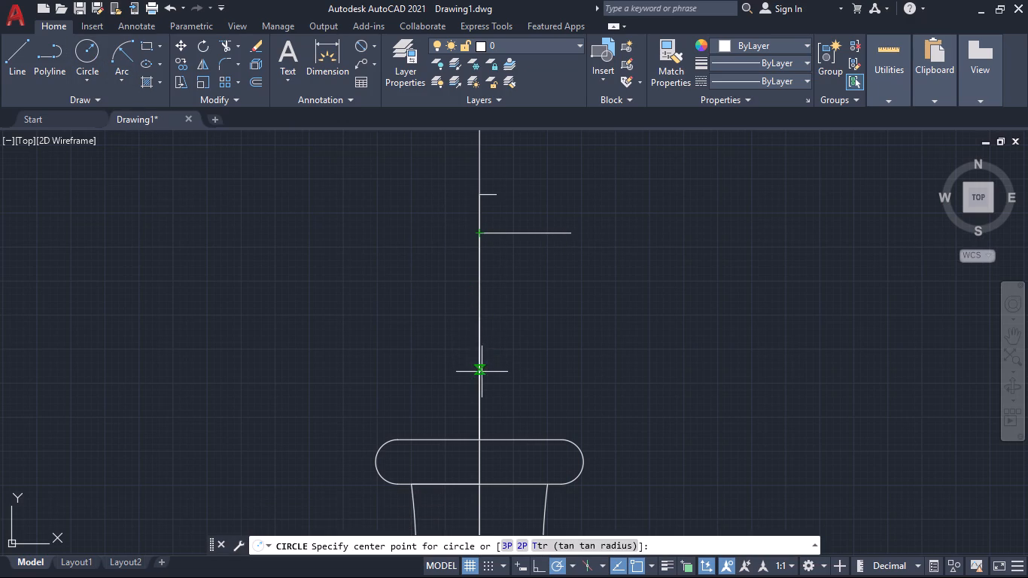
click(480, 338)
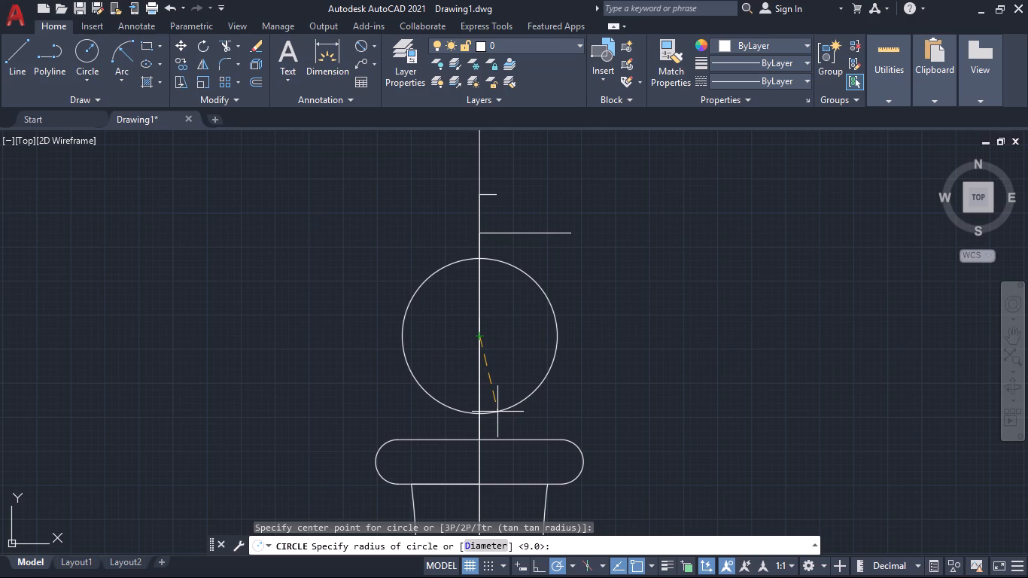
key(9)
key(Return)
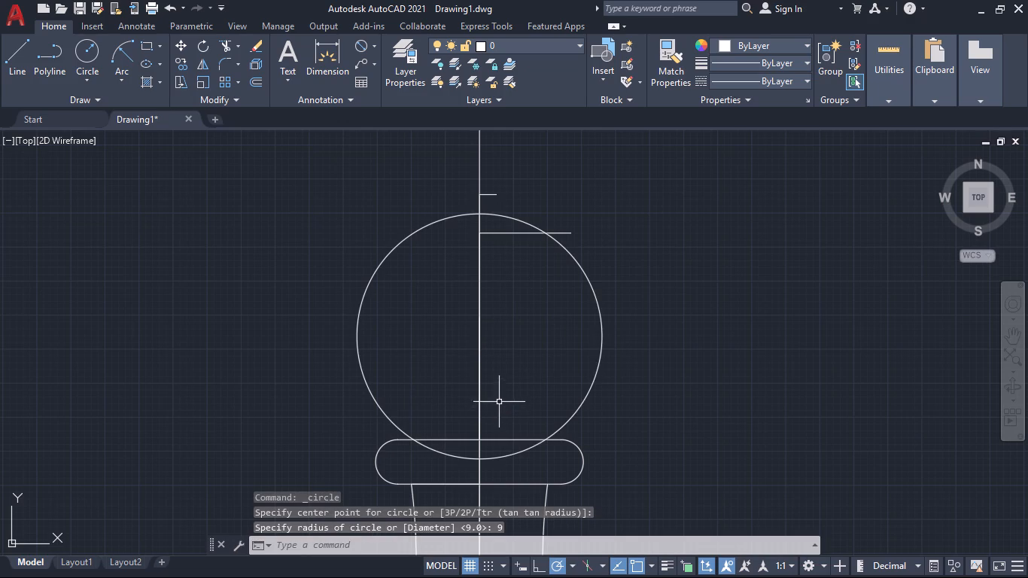
Erase the 18 mm line running up the axis from the collar's top edge.
middle_drag(523, 321, 516, 336)
middle_drag(515, 325, 497, 281)
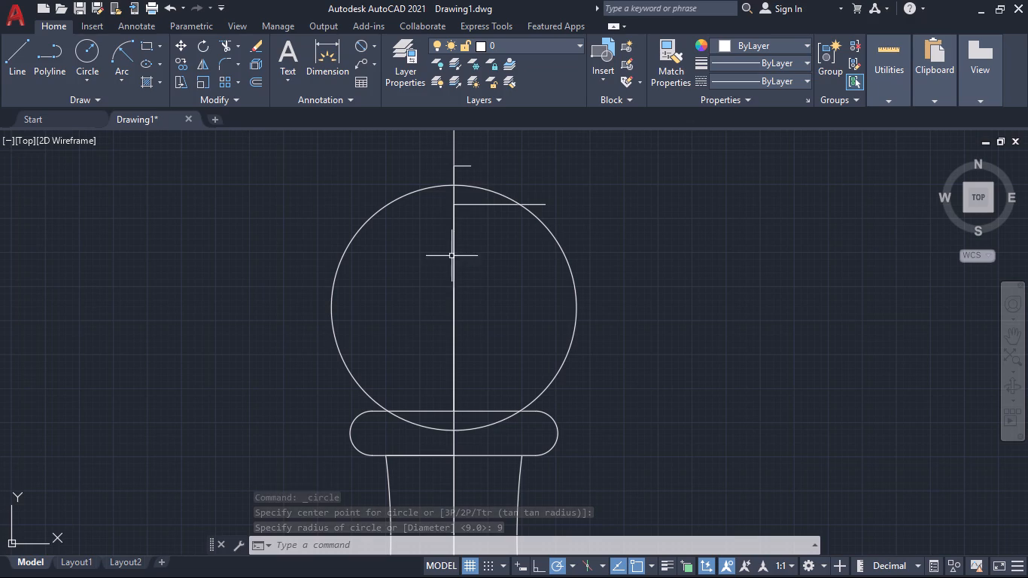
click(453, 193)
key(Delete)
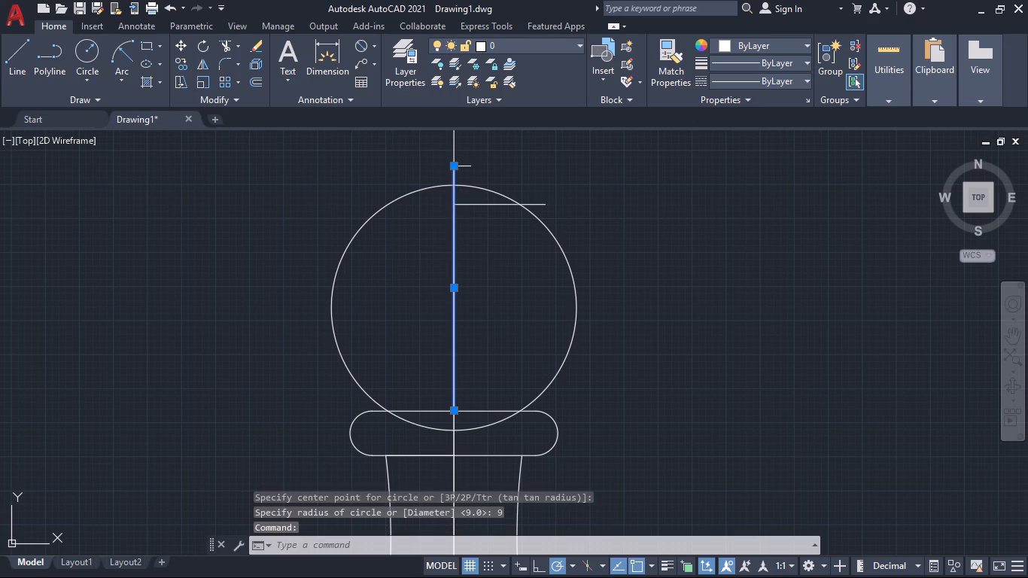
click(455, 190)
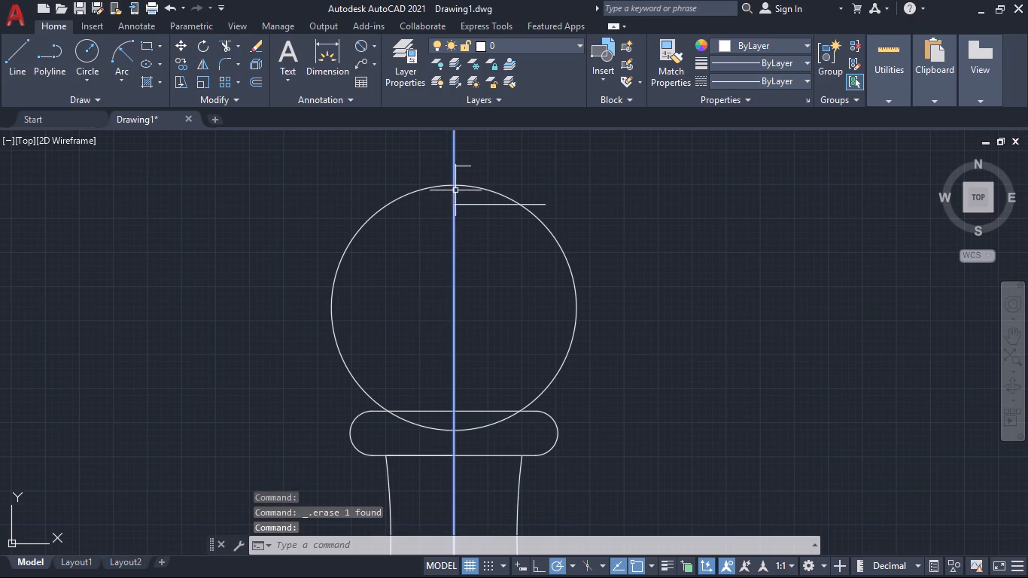
key(Escape)
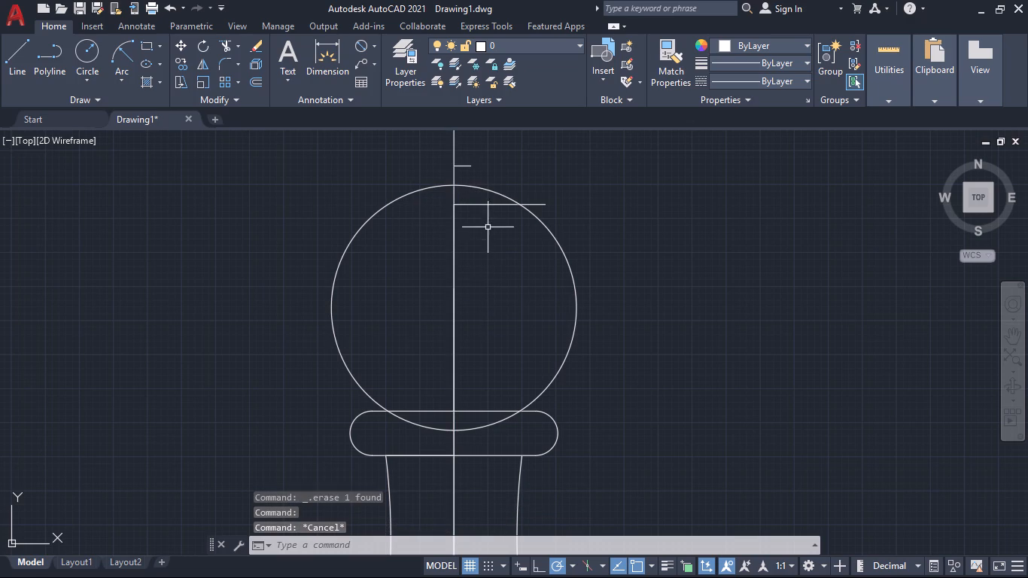
click(456, 260)
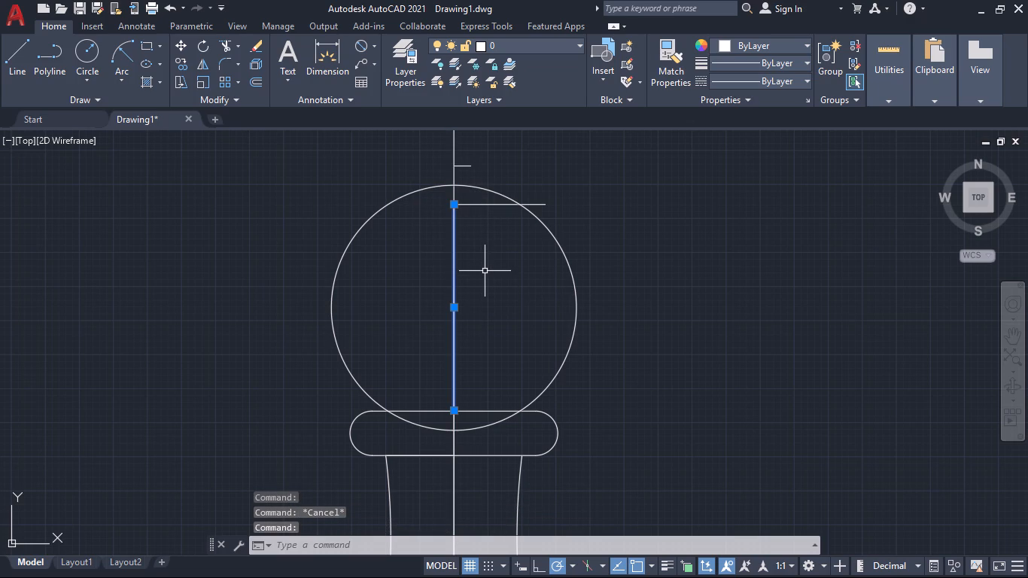
key(Escape)
Erase the 9 mm radius head circle above the collar.
middle_drag(503, 293, 491, 248)
middle_drag(495, 257, 503, 286)
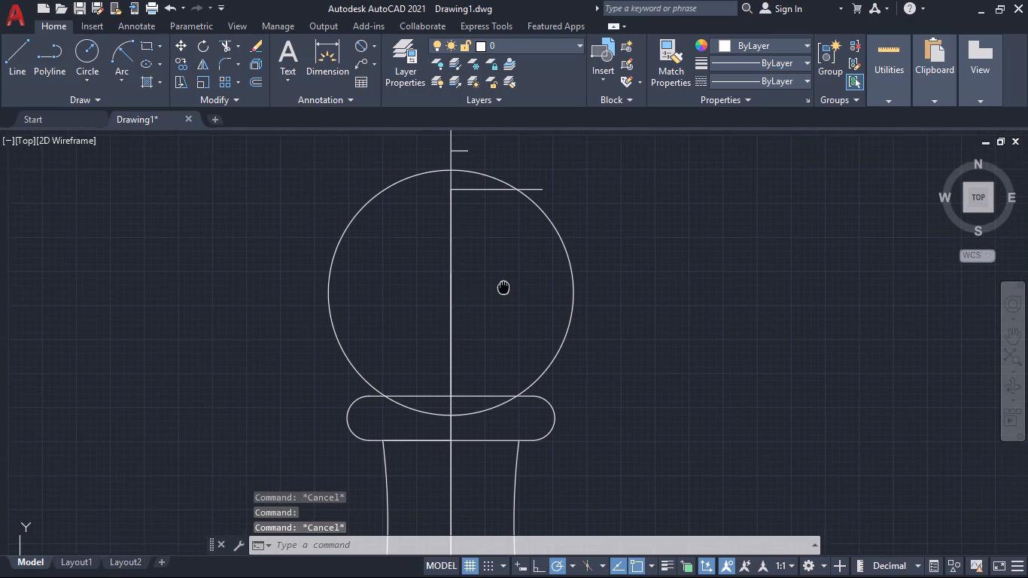
middle_drag(503, 286, 503, 287)
middle_drag(512, 353, 529, 378)
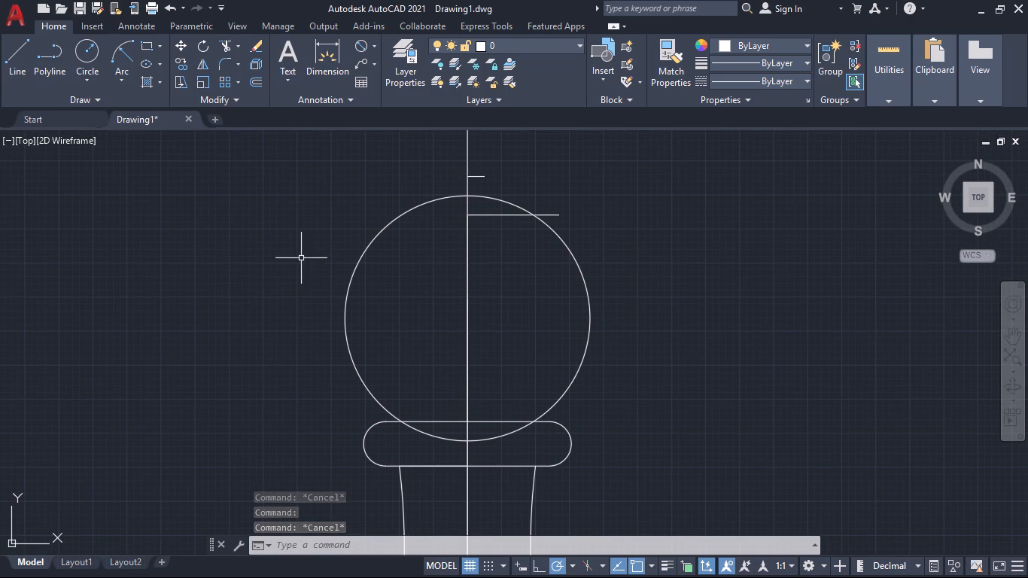
scroll(407, 324, down, 2)
middle_drag(516, 374, 552, 278)
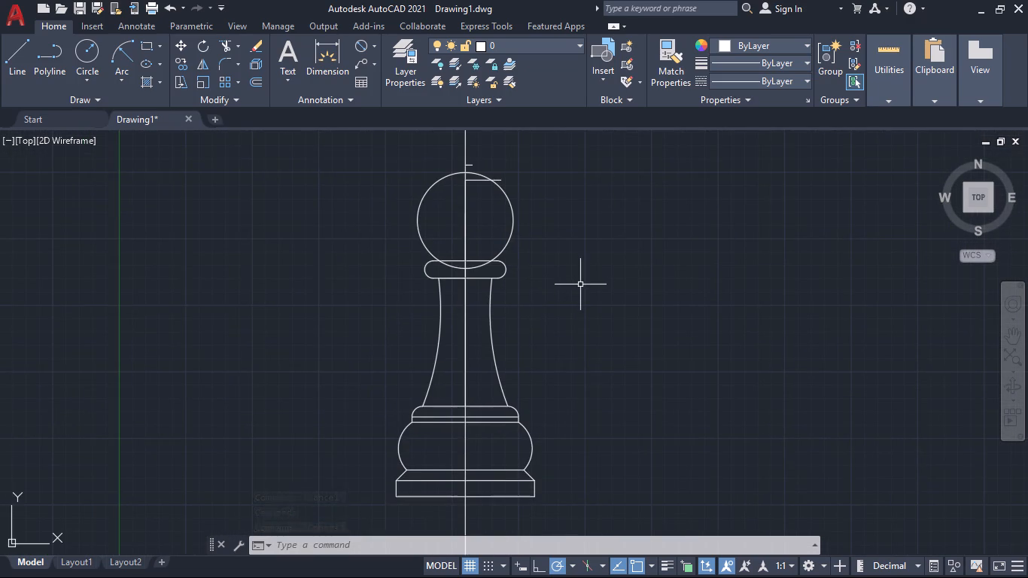
middle_drag(580, 284, 626, 377)
scroll(512, 324, up, 2)
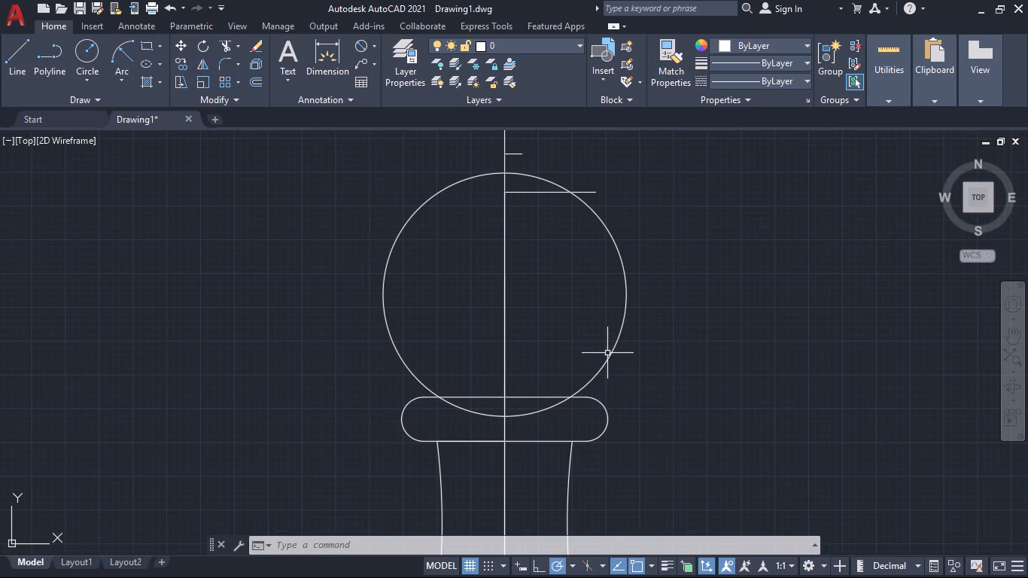
click(611, 356)
key(Delete)
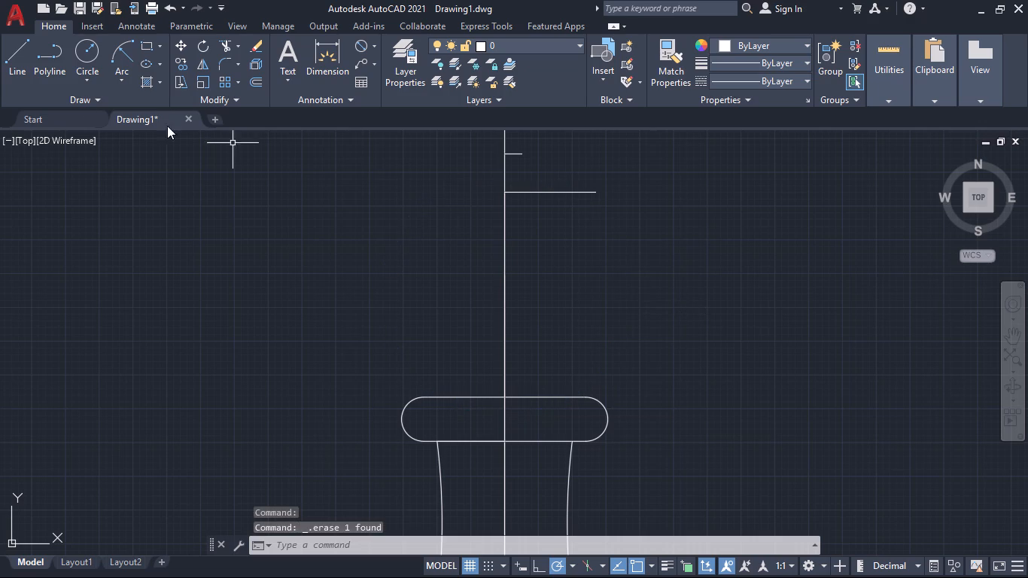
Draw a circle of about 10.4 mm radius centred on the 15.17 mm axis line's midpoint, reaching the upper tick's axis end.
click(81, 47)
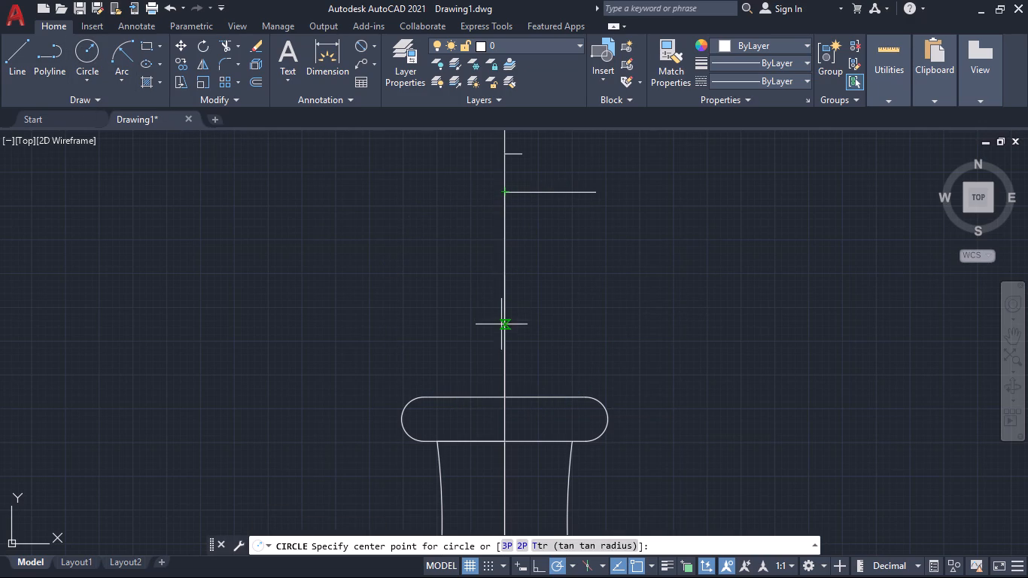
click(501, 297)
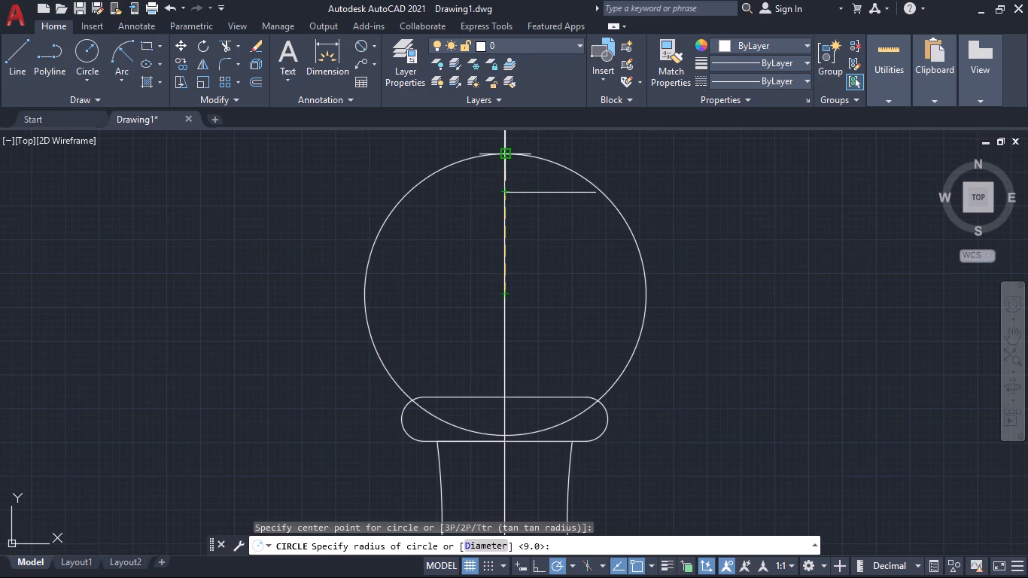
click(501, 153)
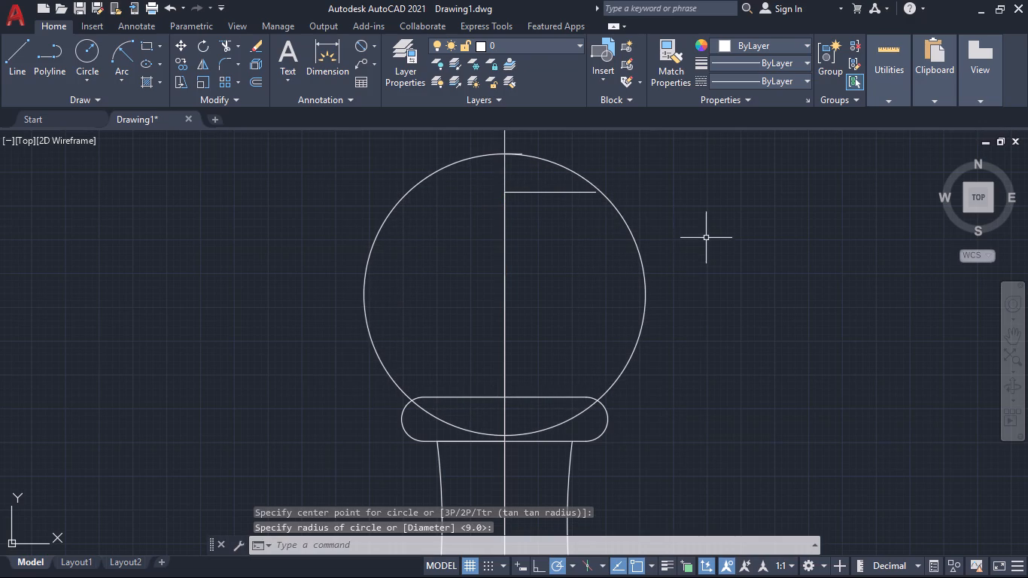
Check the new head circle's diameter with a trial diameter dimension, without placing it.
scroll(720, 275, down, 1)
middle_drag(738, 327, 729, 339)
scroll(719, 364, up, 2)
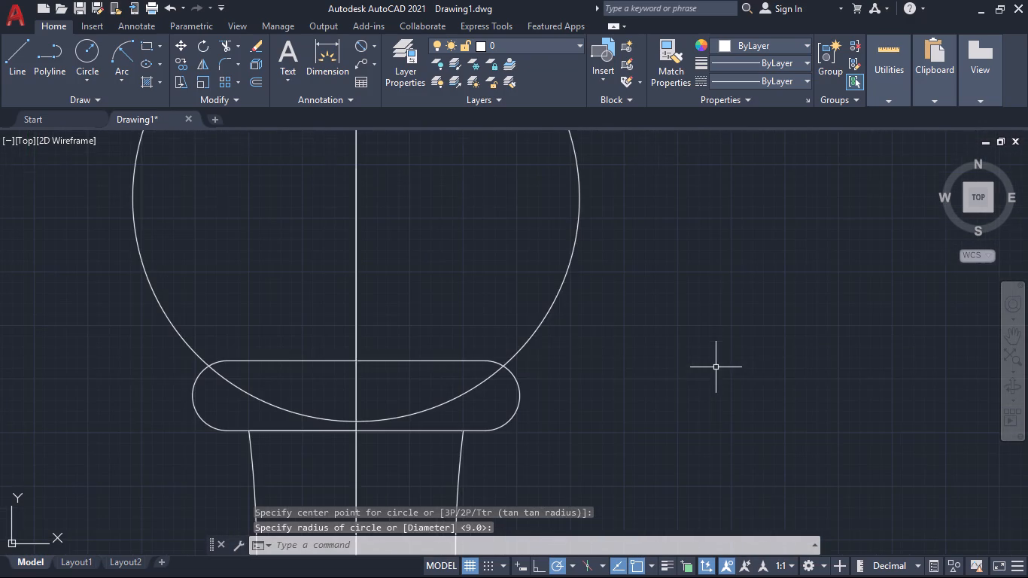
middle_drag(618, 372, 798, 362)
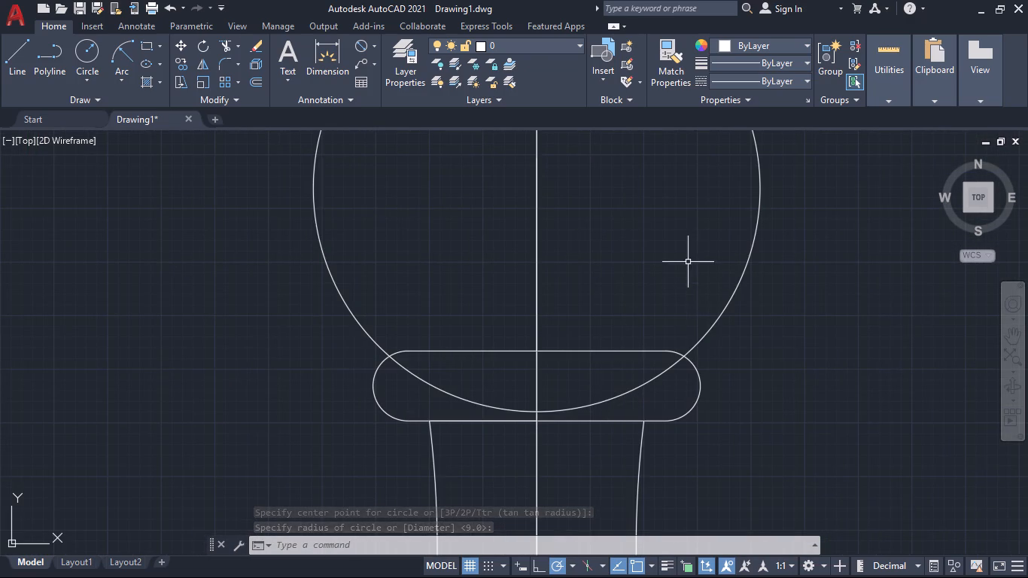
middle_drag(687, 260, 596, 370)
click(361, 45)
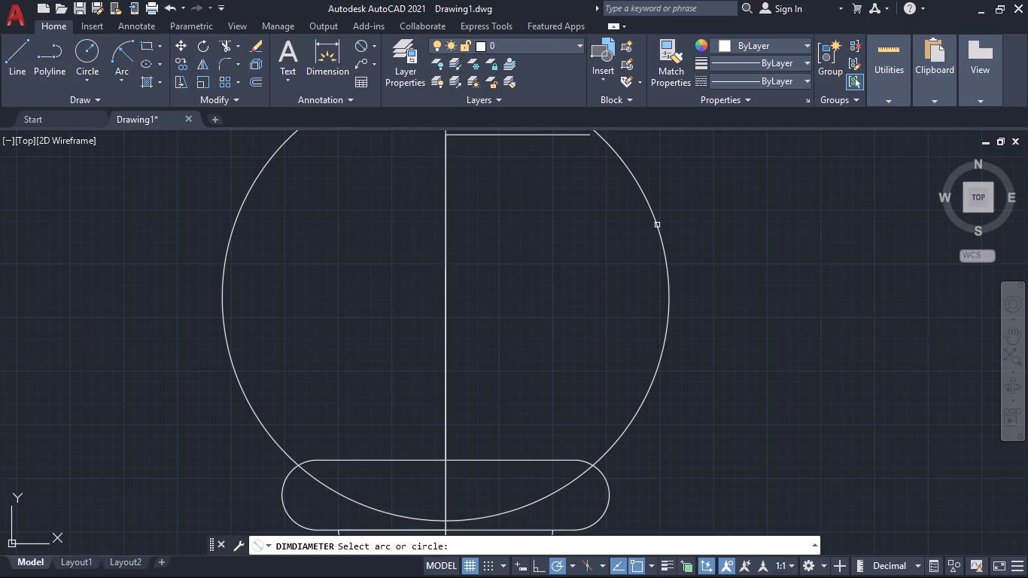
click(655, 226)
scroll(530, 281, up, 6)
scroll(530, 277, down, 4)
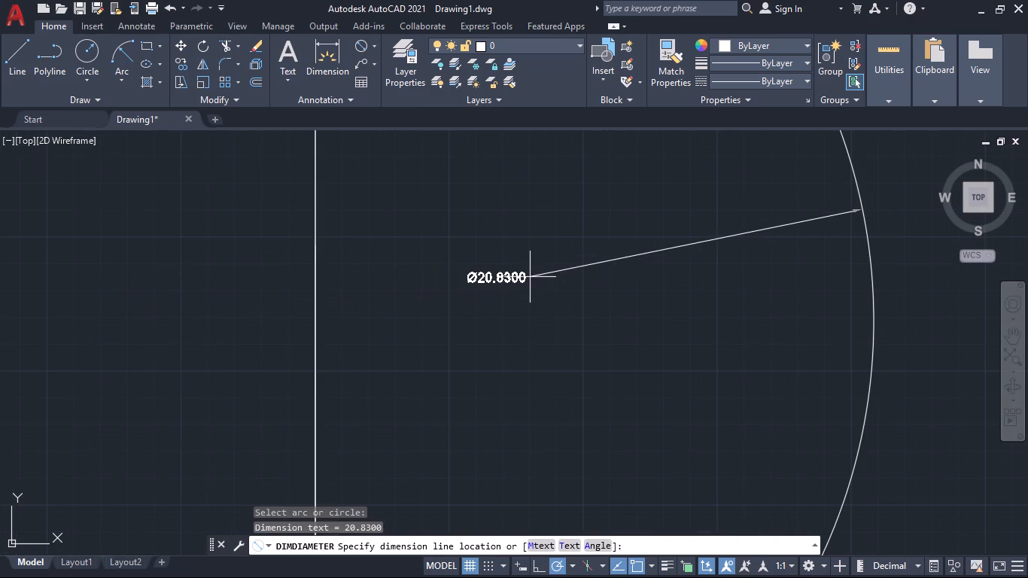
key(Escape)
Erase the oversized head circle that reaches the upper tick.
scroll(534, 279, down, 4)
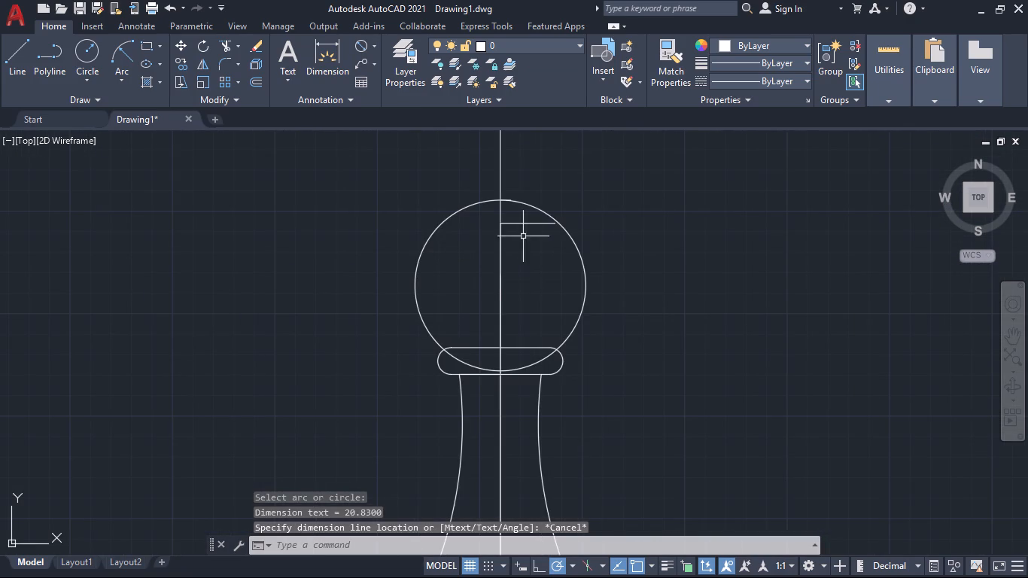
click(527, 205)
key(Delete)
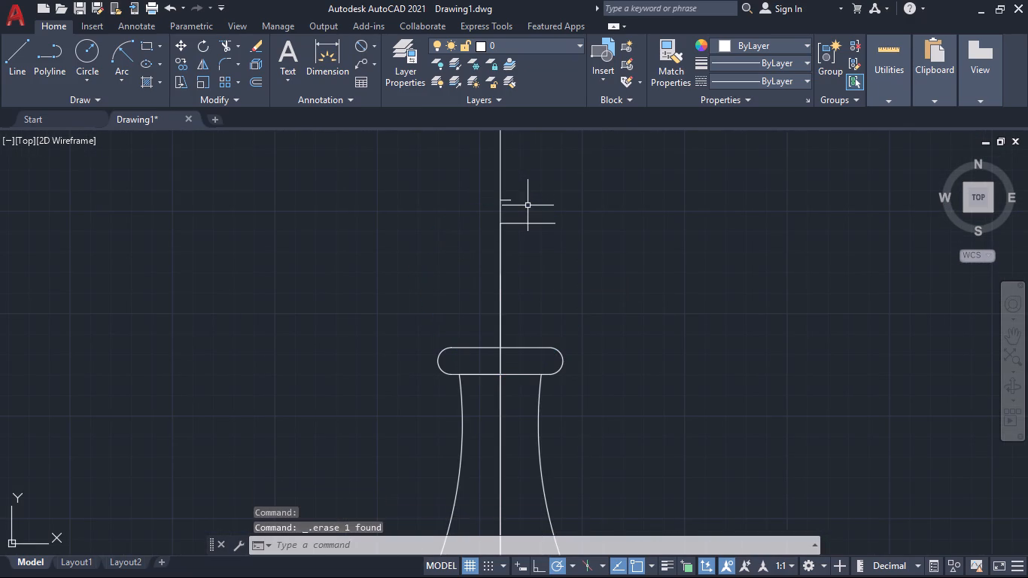
Erase the short upper horizontal tick on the axis.
scroll(470, 214, up, 3)
click(596, 158)
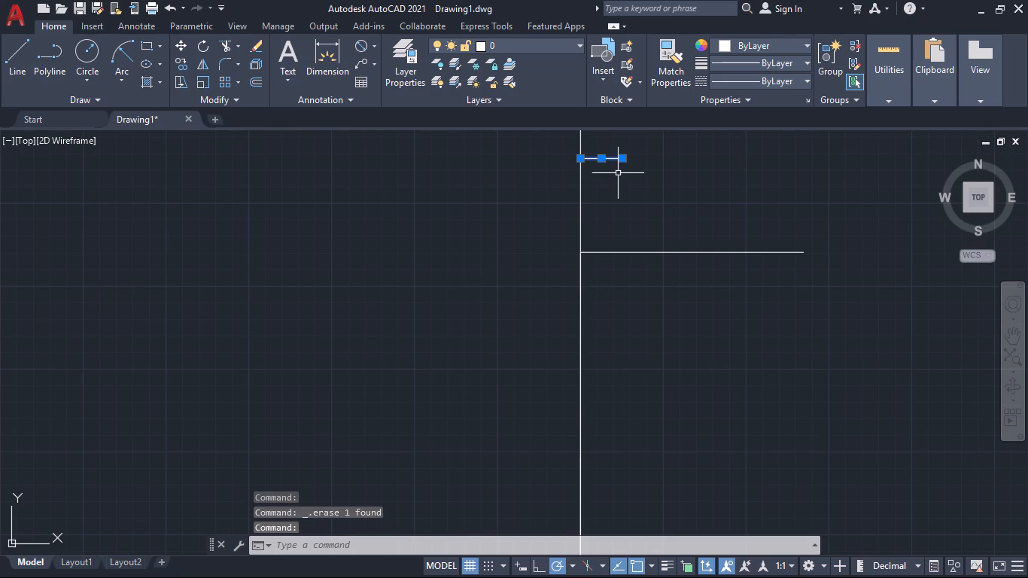
key(Delete)
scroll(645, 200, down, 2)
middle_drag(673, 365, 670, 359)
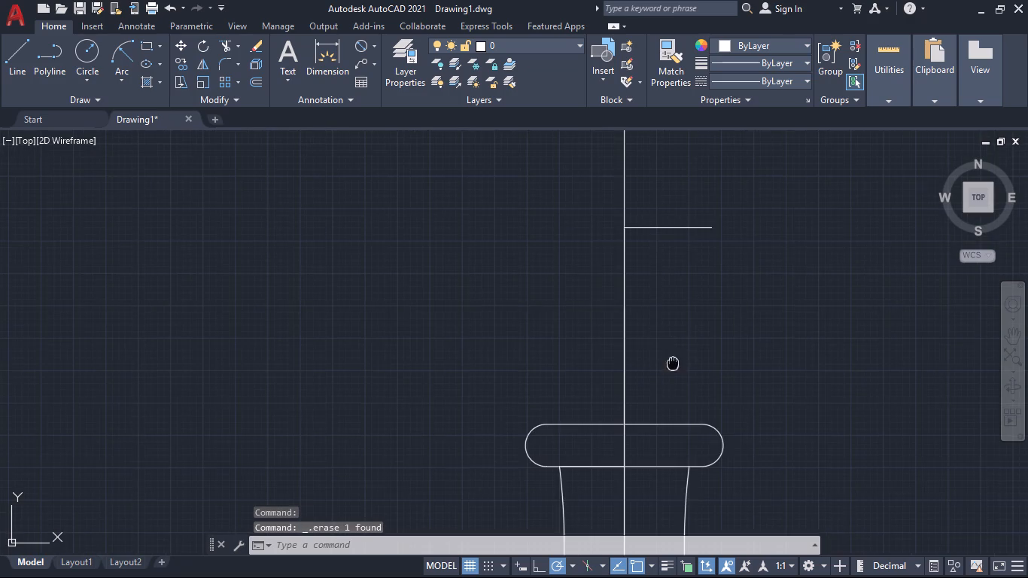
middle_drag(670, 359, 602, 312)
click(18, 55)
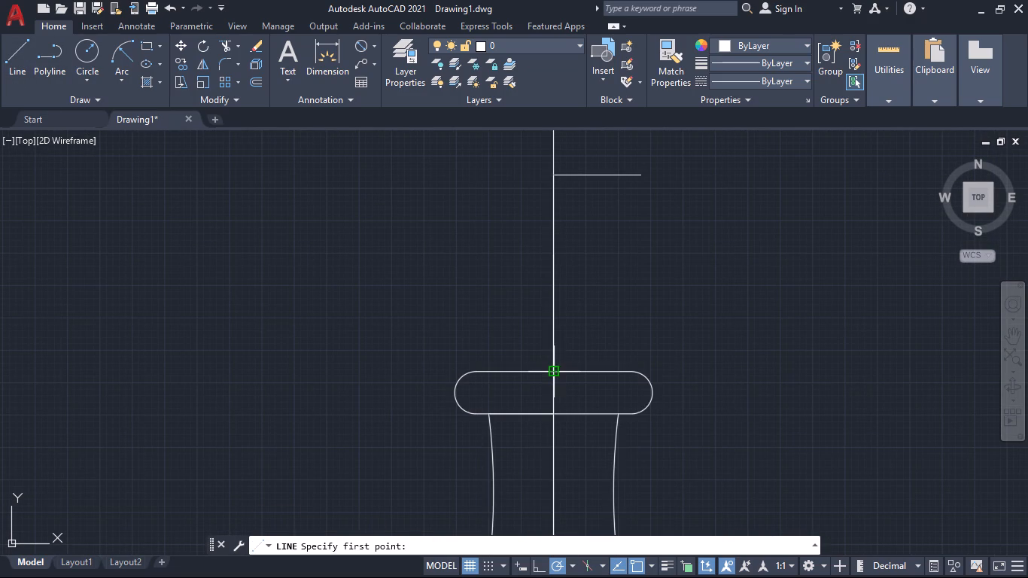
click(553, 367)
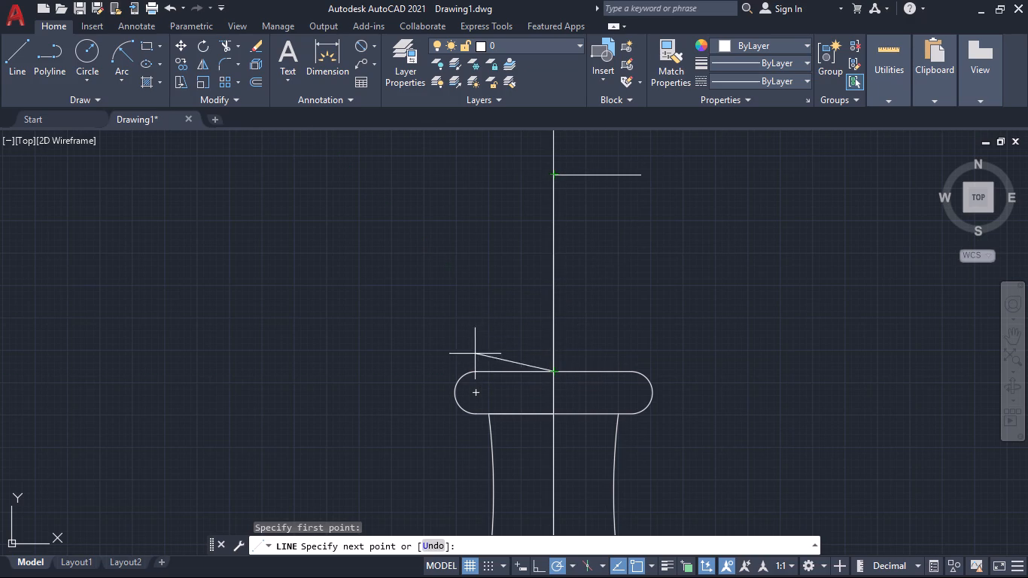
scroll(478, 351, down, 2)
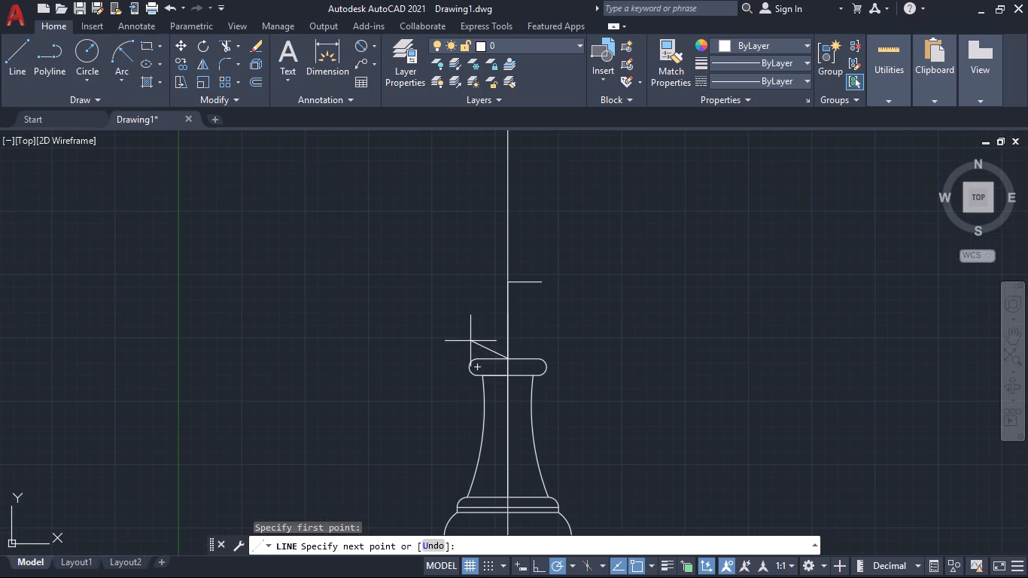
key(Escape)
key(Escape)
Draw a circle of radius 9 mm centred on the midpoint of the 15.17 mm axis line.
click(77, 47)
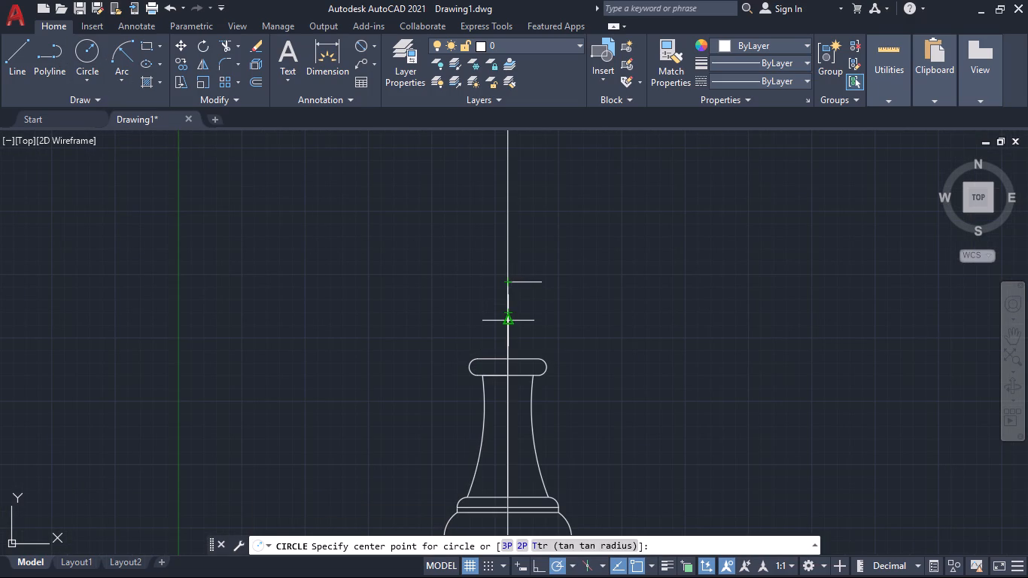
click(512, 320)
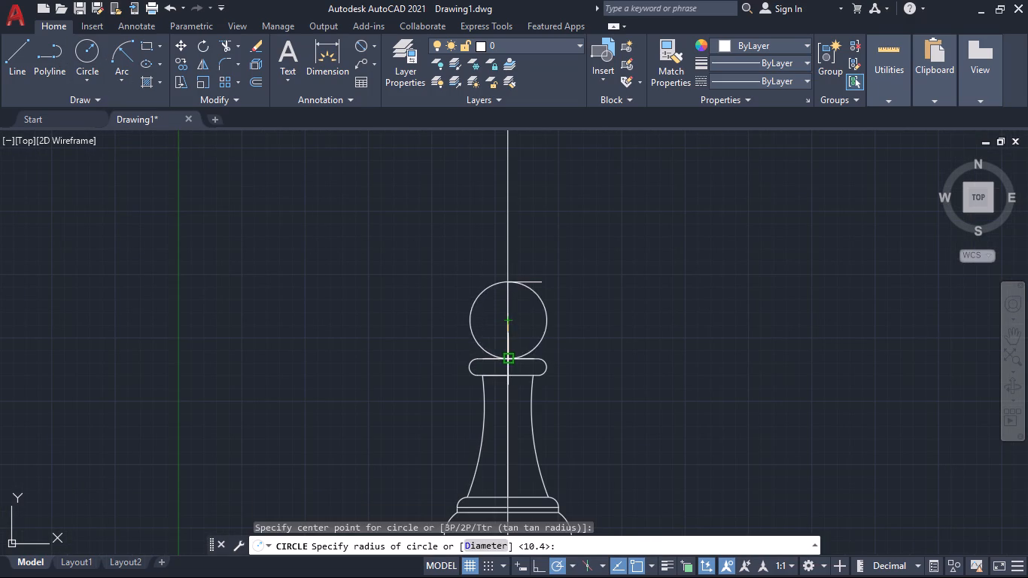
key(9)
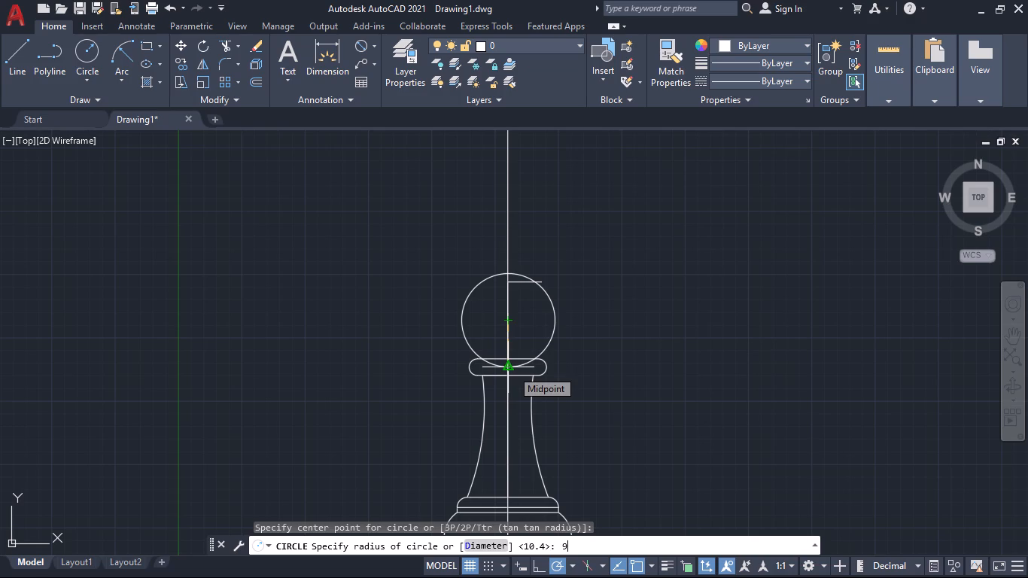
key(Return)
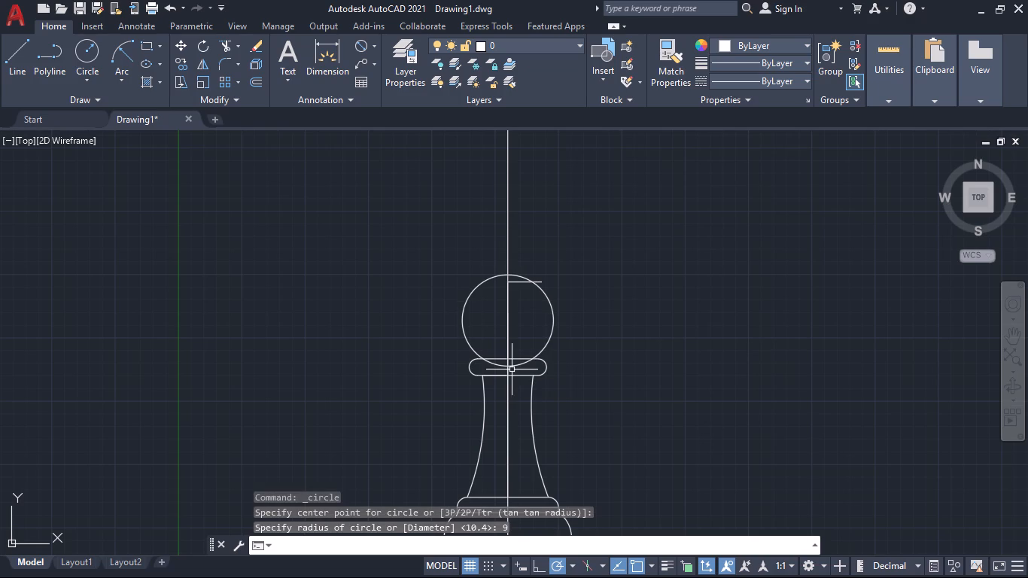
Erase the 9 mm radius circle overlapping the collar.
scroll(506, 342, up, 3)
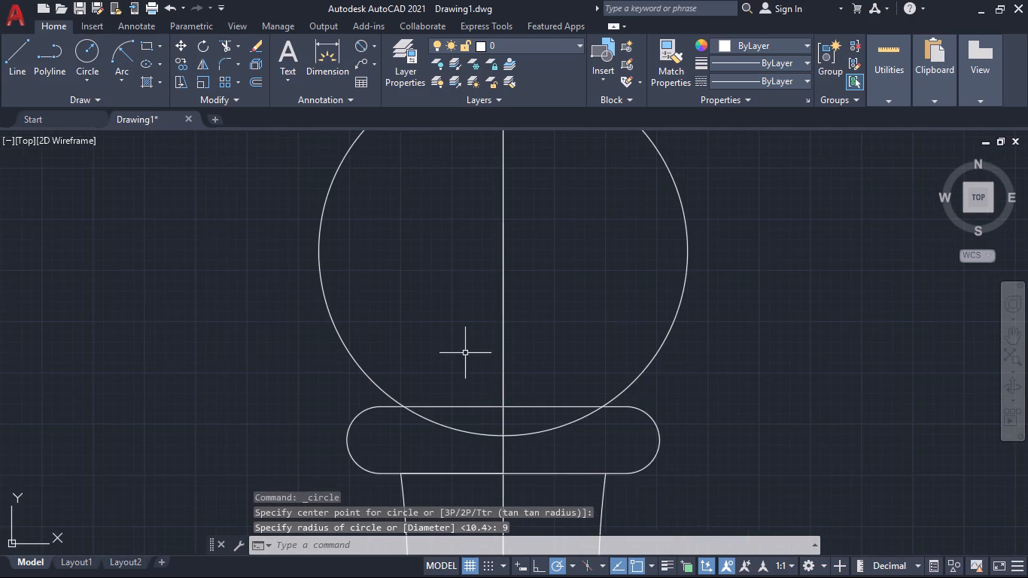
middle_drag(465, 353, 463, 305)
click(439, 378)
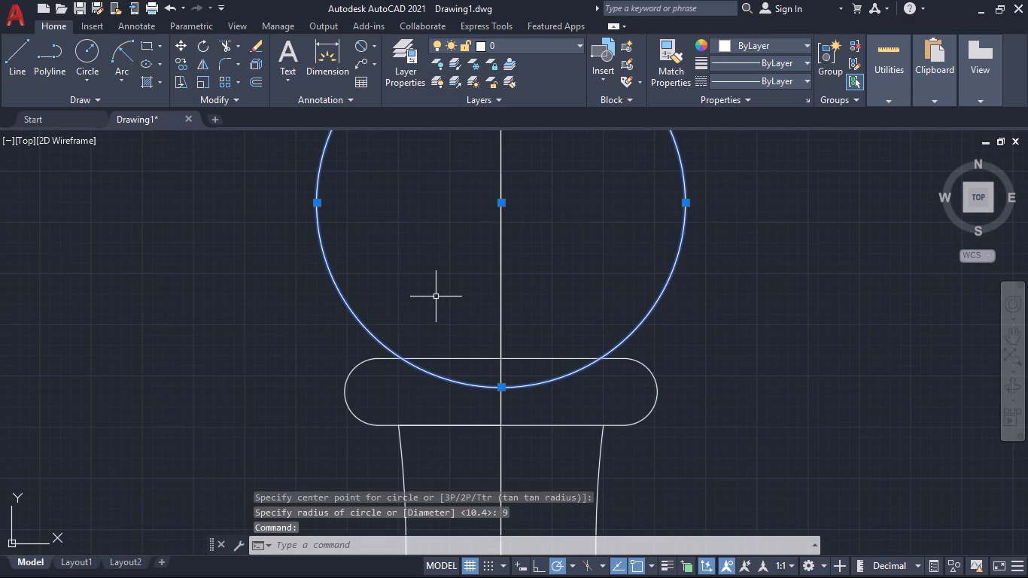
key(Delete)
Erase the 15.17 mm axis line above the collar and its horizontal marker line.
middle_drag(443, 257, 455, 342)
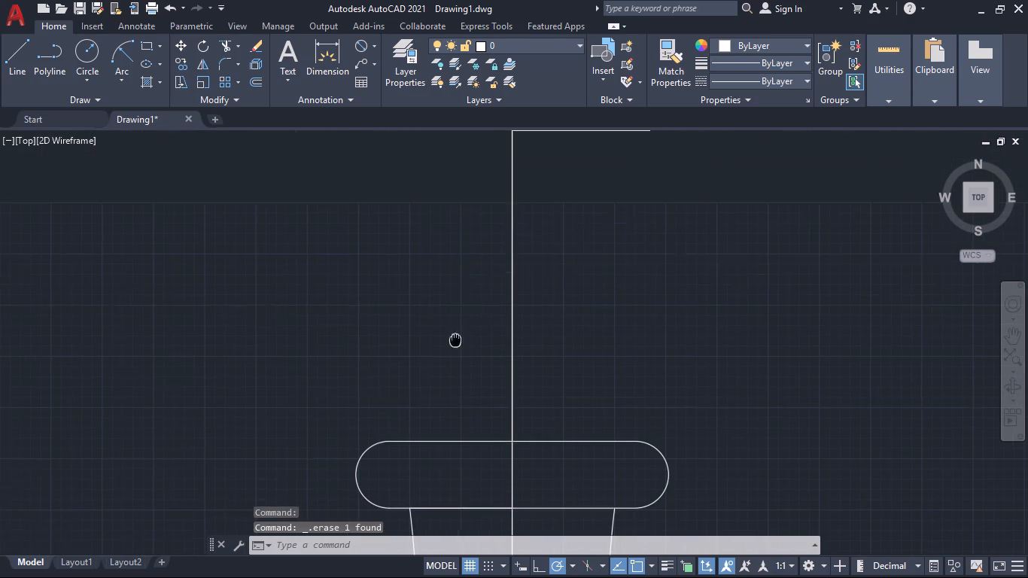
middle_drag(455, 342, 456, 344)
click(514, 211)
scroll(627, 222, down, 1)
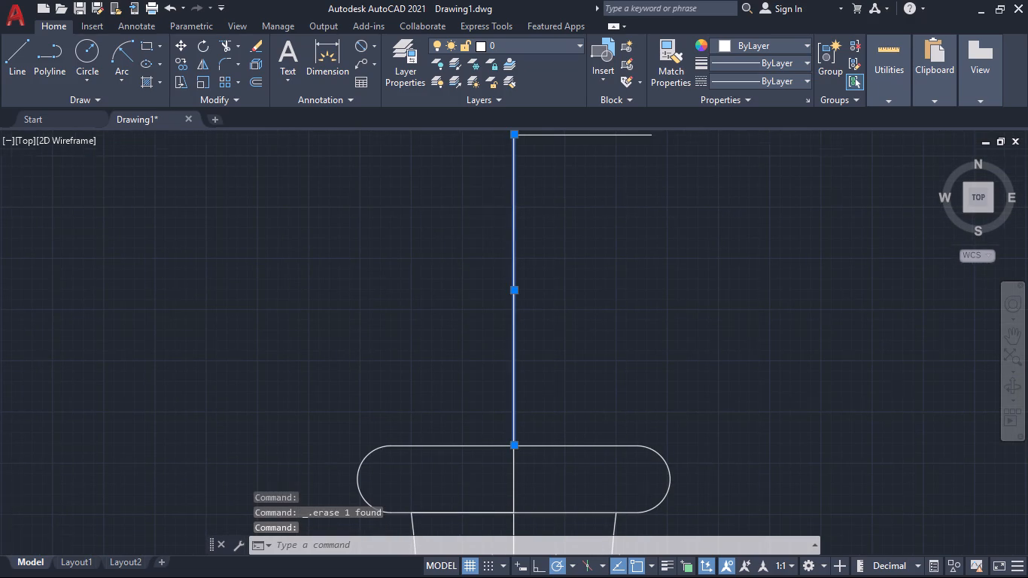
scroll(628, 224, down, 1)
key(Delete)
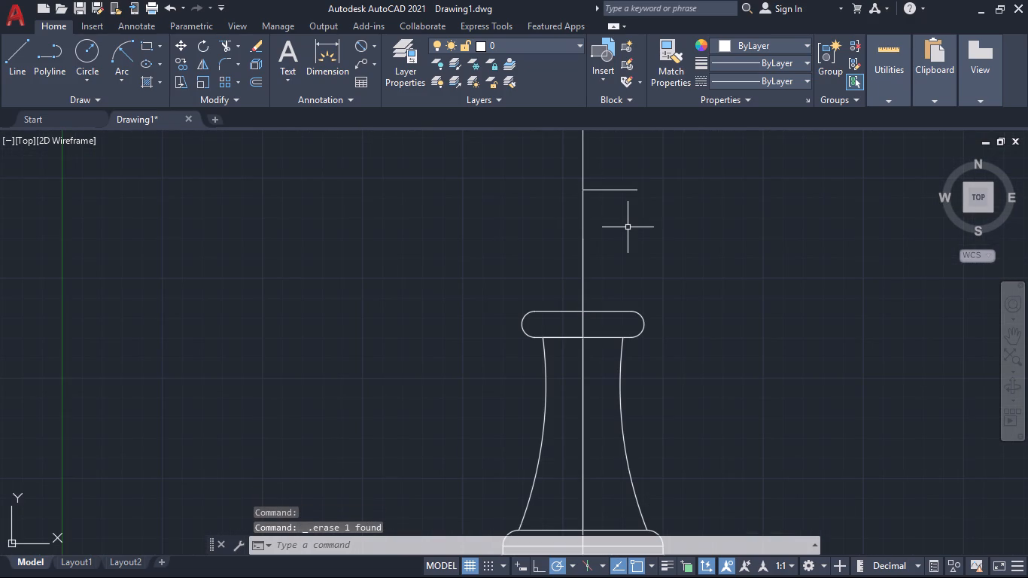
click(623, 190)
key(Delete)
middle_drag(664, 213, 622, 235)
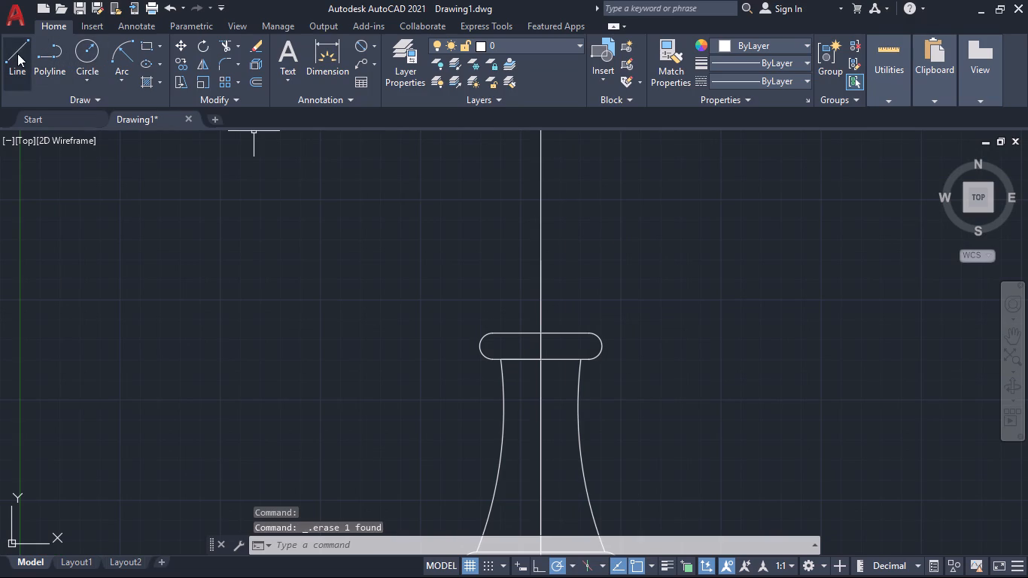
Erase the short leftover axis segment directly above the collar, keeping the long vertical axis line.
click(540, 287)
scroll(774, 250, down, 3)
scroll(751, 256, up, 2)
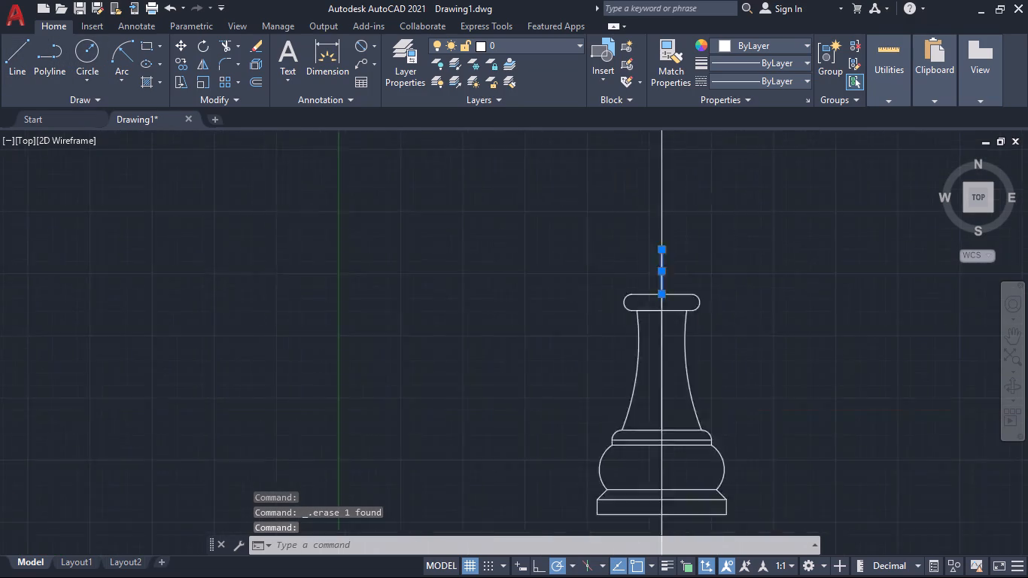
scroll(751, 256, up, 3)
key(Delete)
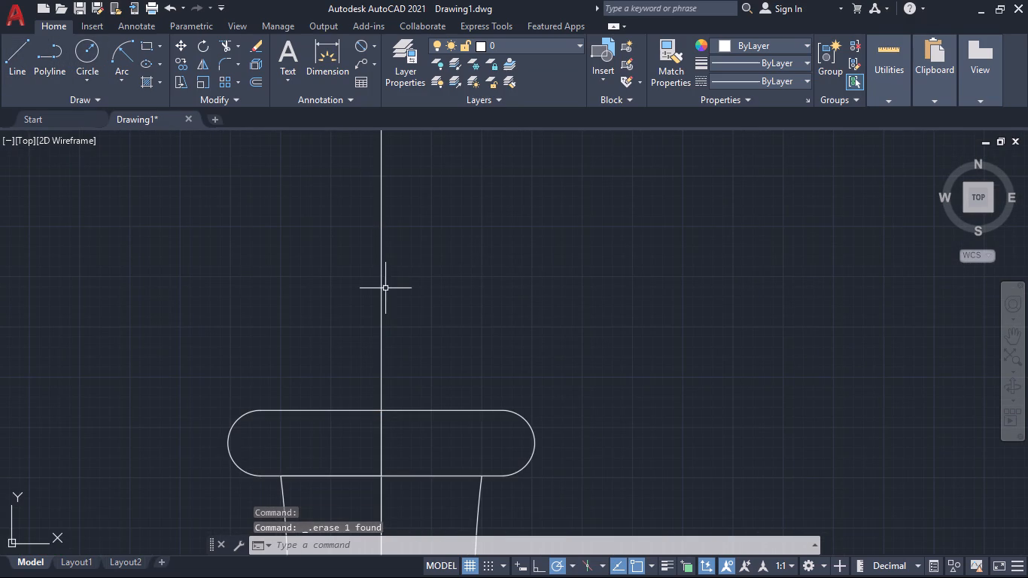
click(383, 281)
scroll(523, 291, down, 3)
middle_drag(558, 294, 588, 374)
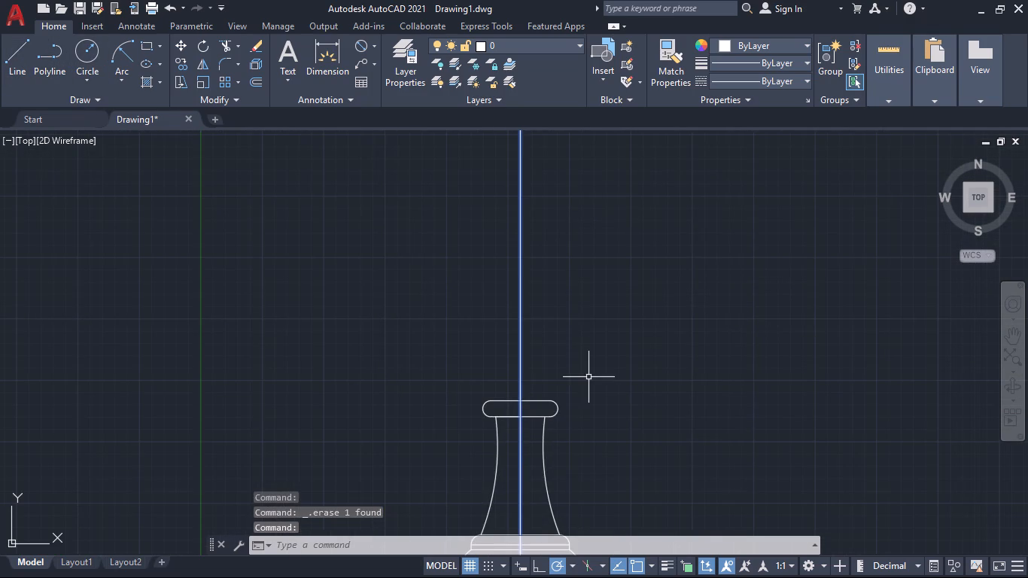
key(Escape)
Draw a 15.71 mm line up the axis from the collar's top midpoint, ending in a short horizontal tick.
click(23, 49)
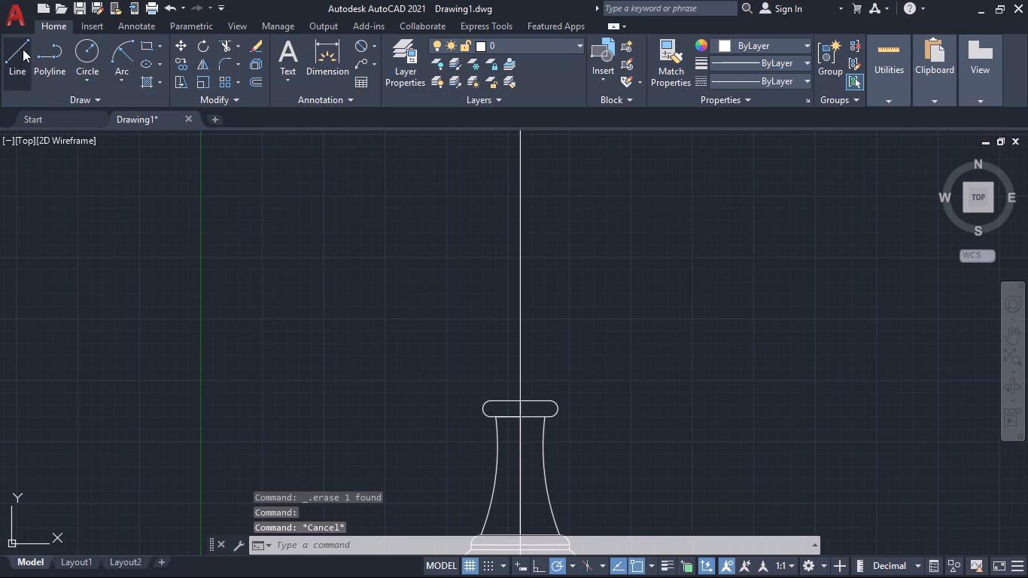
click(523, 400)
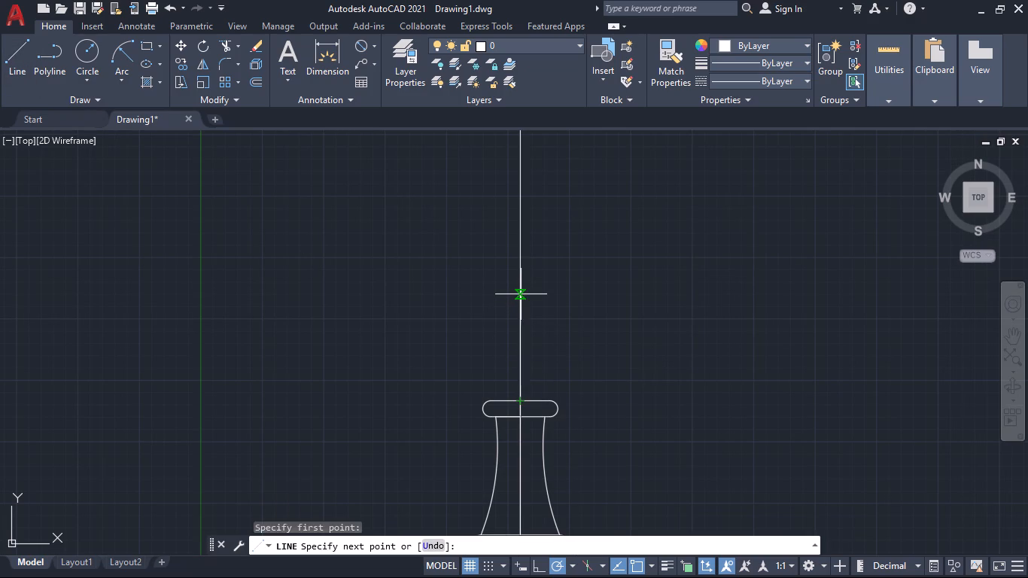
text(15.)
text(71)
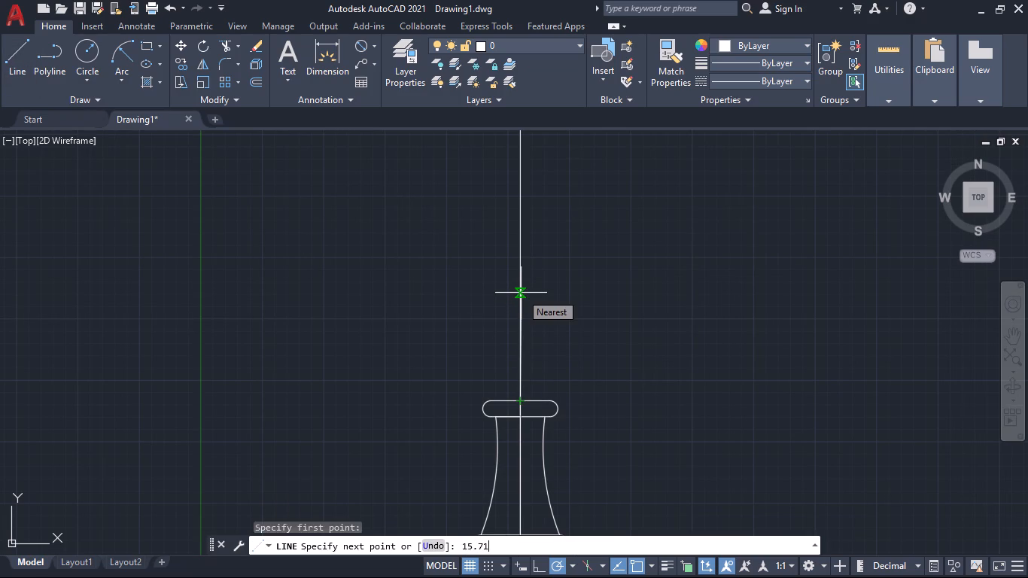
key(Return)
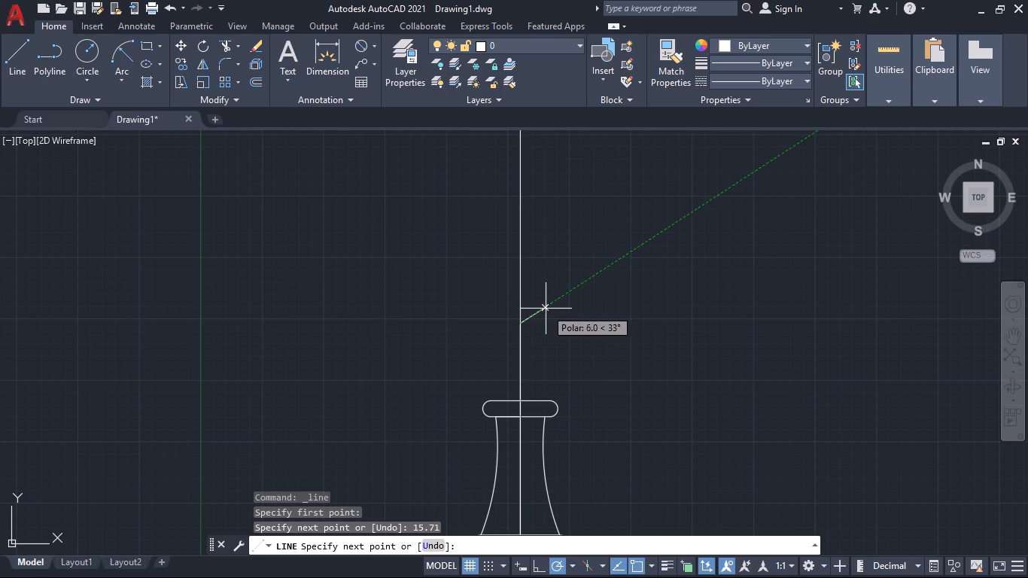
click(531, 324)
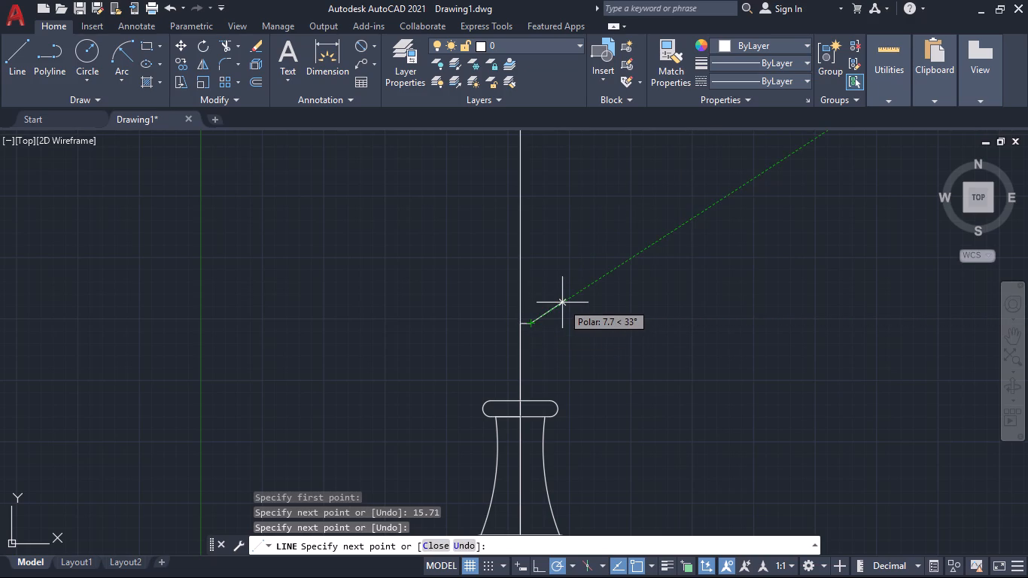
key(space)
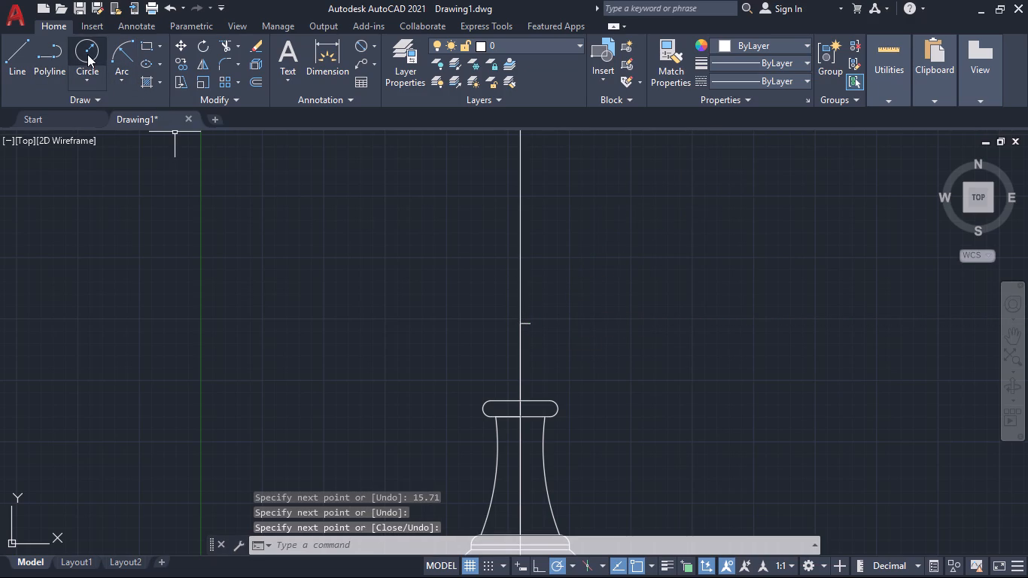
Draw the head circle, about 19.8 mm in diameter, from the 15.71 mm line's midpoint through the end of the collar's top edge.
click(87, 52)
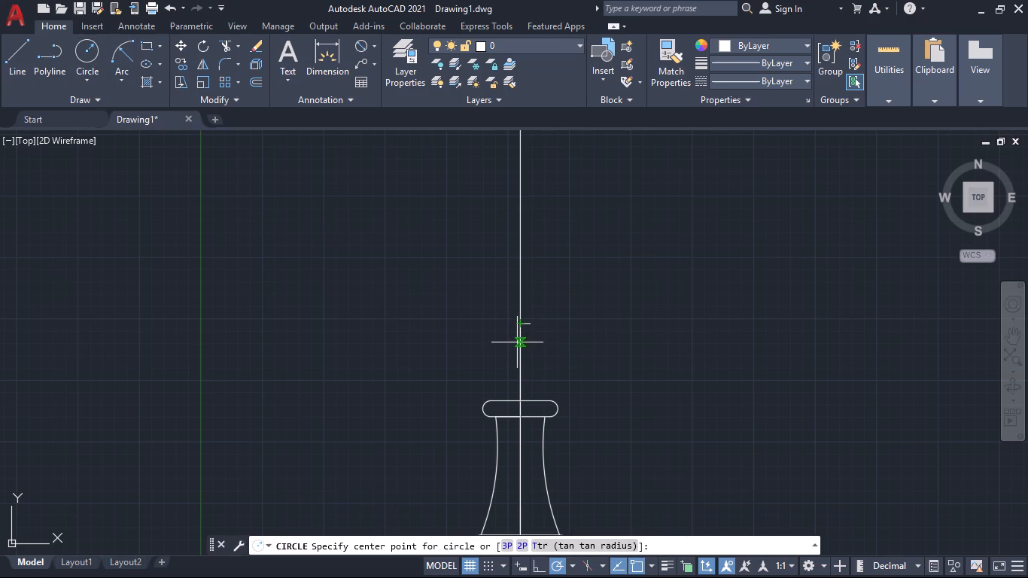
click(520, 360)
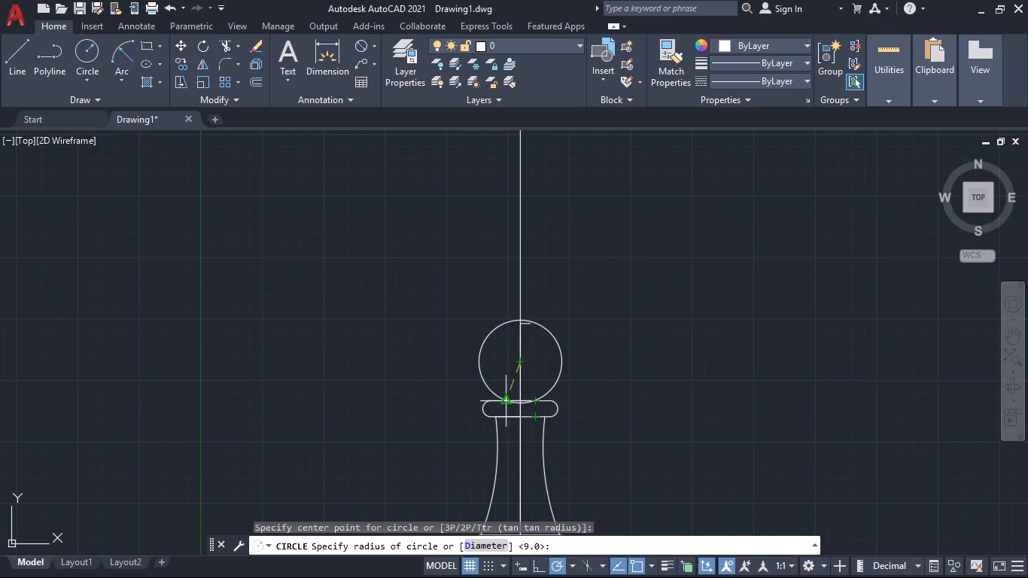
scroll(496, 399, up, 4)
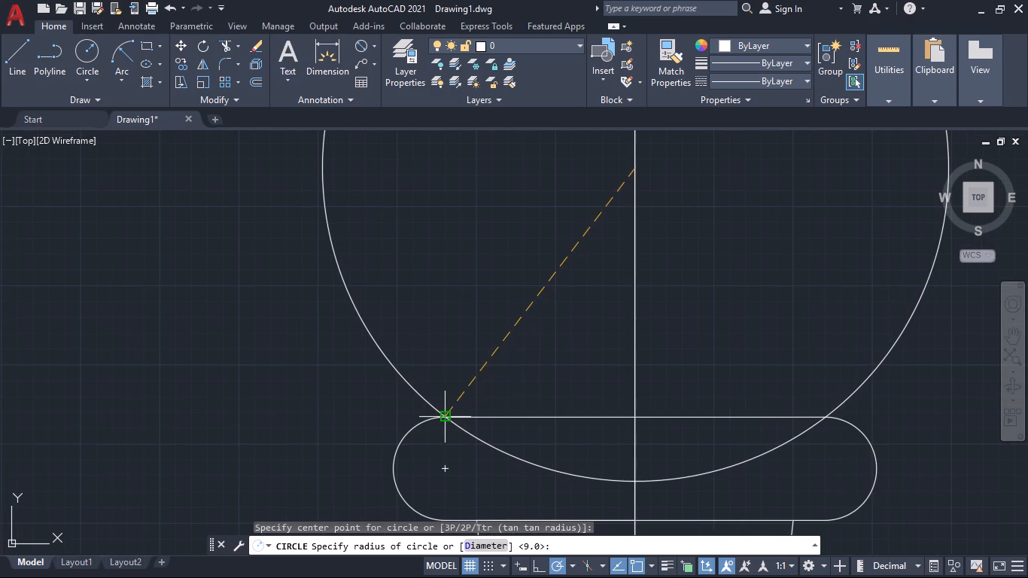
click(442, 420)
Check the head circle's diameter with a diameter dimension without placing it.
scroll(510, 407, down, 4)
middle_drag(558, 352, 555, 382)
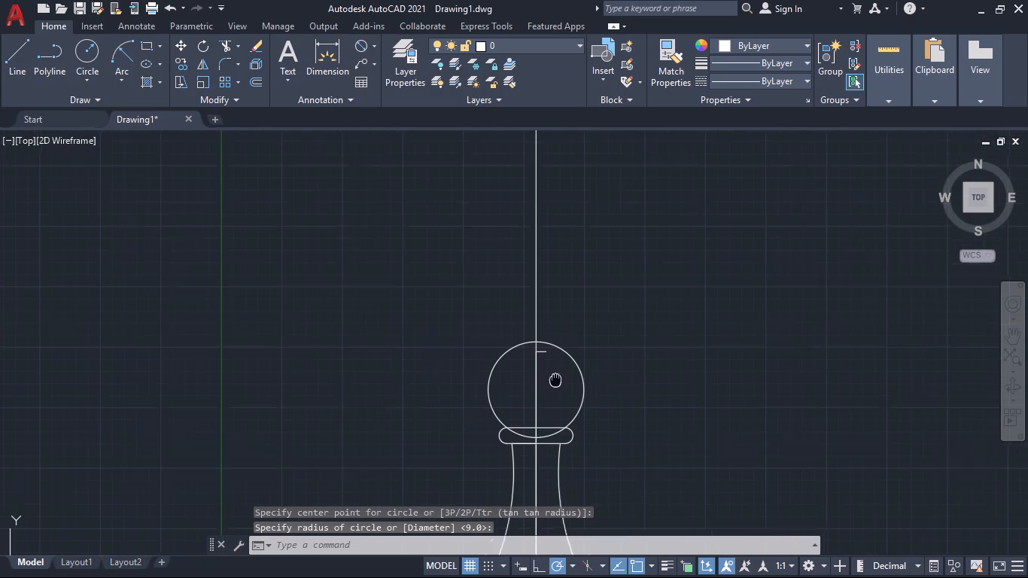
middle_drag(555, 382, 553, 388)
click(356, 47)
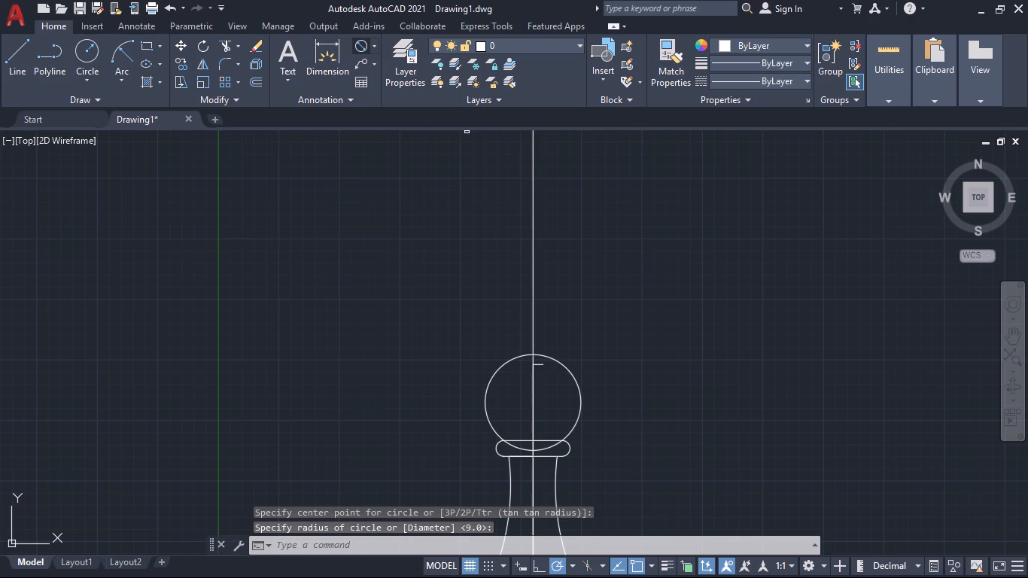
scroll(520, 396, up, 4)
click(345, 273)
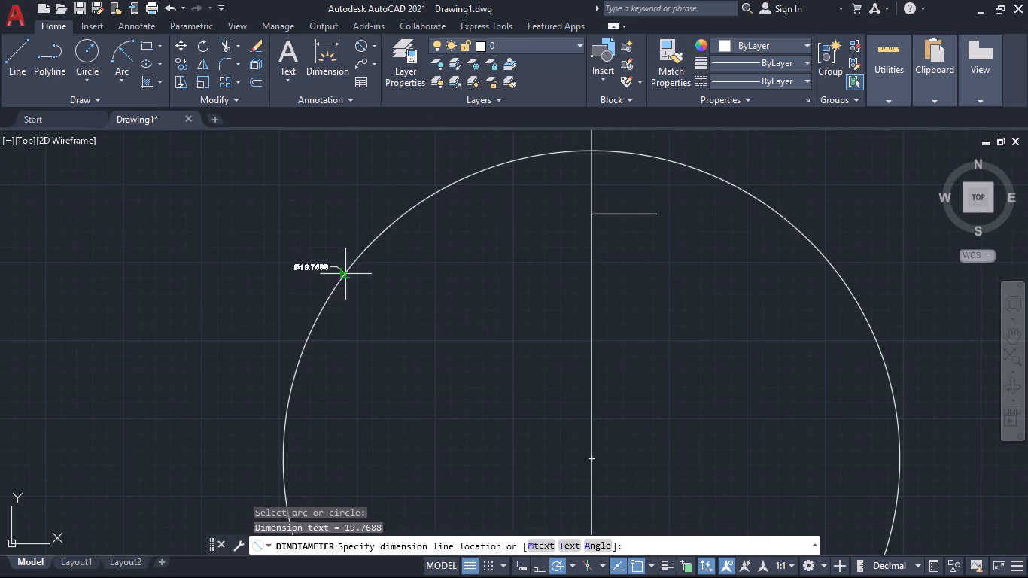
scroll(383, 339, up, 4)
scroll(384, 339, down, 2)
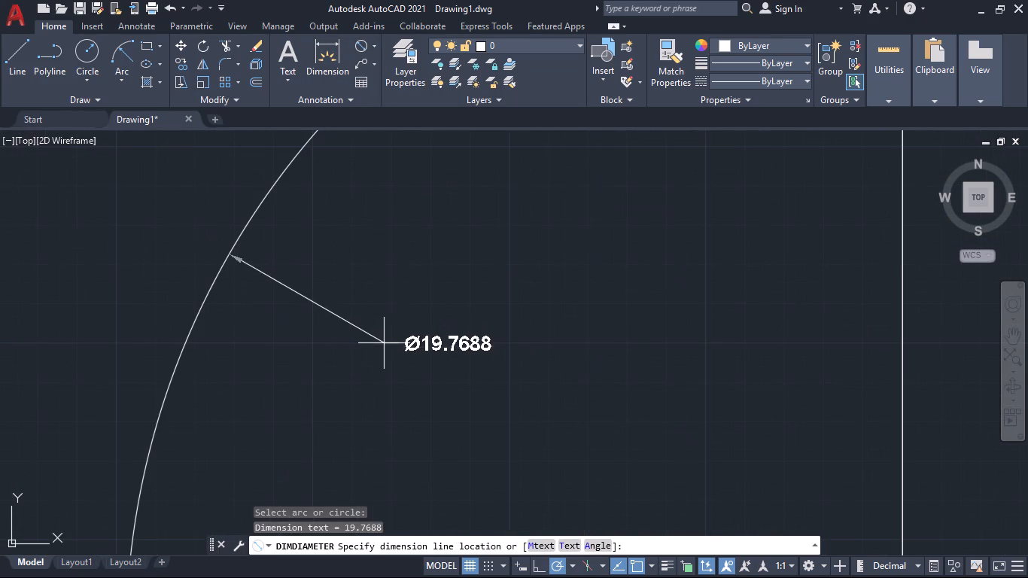
key(Escape)
Inspect how the head circle meets the collar and neck of the pawn.
scroll(415, 352, down, 2)
scroll(483, 388, down, 1)
middle_drag(485, 388, 446, 224)
scroll(458, 239, down, 2)
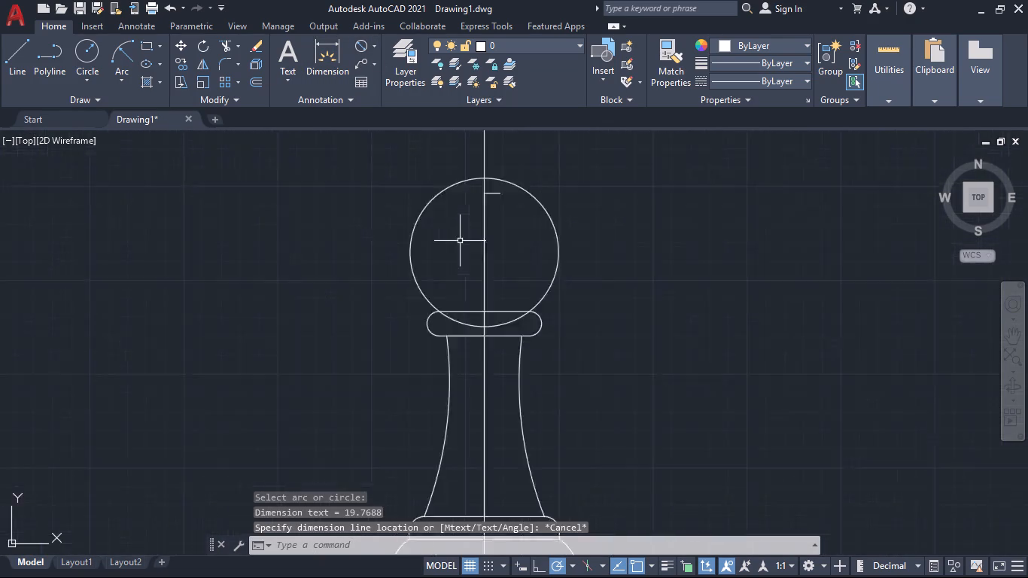
middle_drag(460, 243, 446, 274)
scroll(448, 298, up, 2)
middle_drag(444, 327, 451, 297)
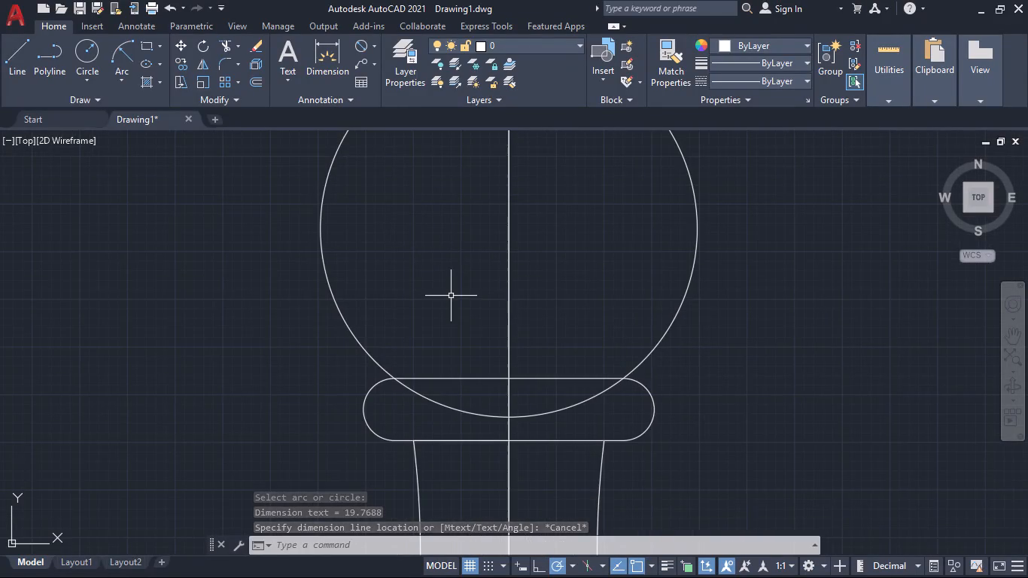
scroll(451, 296, down, 1)
middle_drag(446, 297, 446, 306)
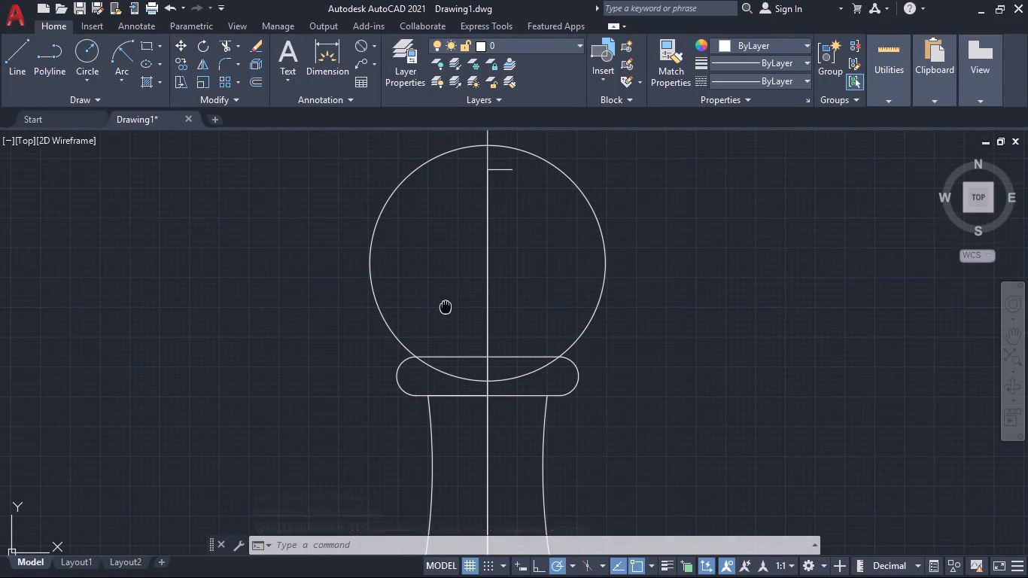
middle_drag(446, 306, 442, 288)
Erase the short horizontal tick and the 15.71 mm axis line inside the head circle.
middle_drag(522, 297, 522, 369)
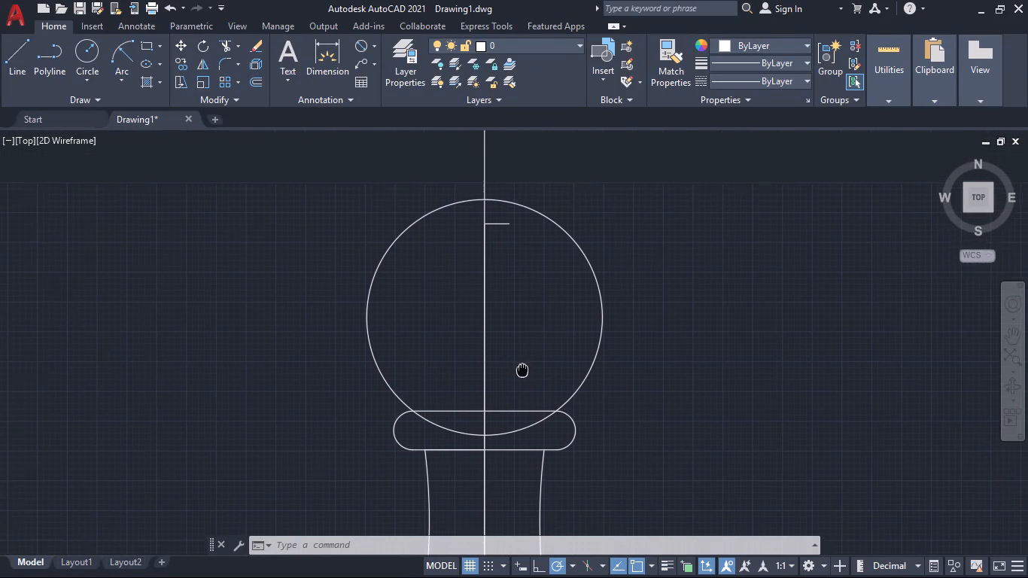
middle_drag(522, 369, 524, 374)
click(501, 230)
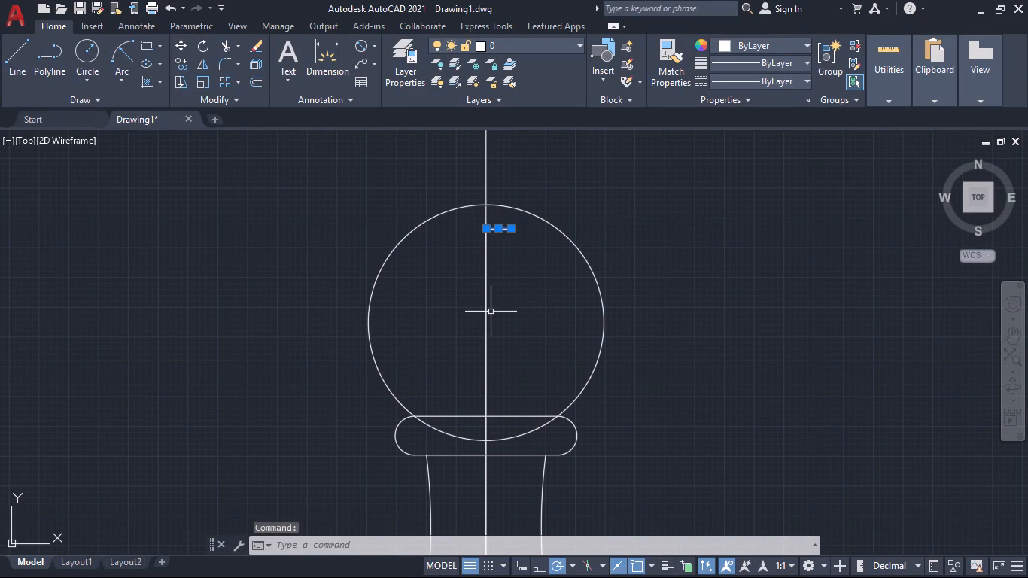
click(487, 321)
key(Delete)
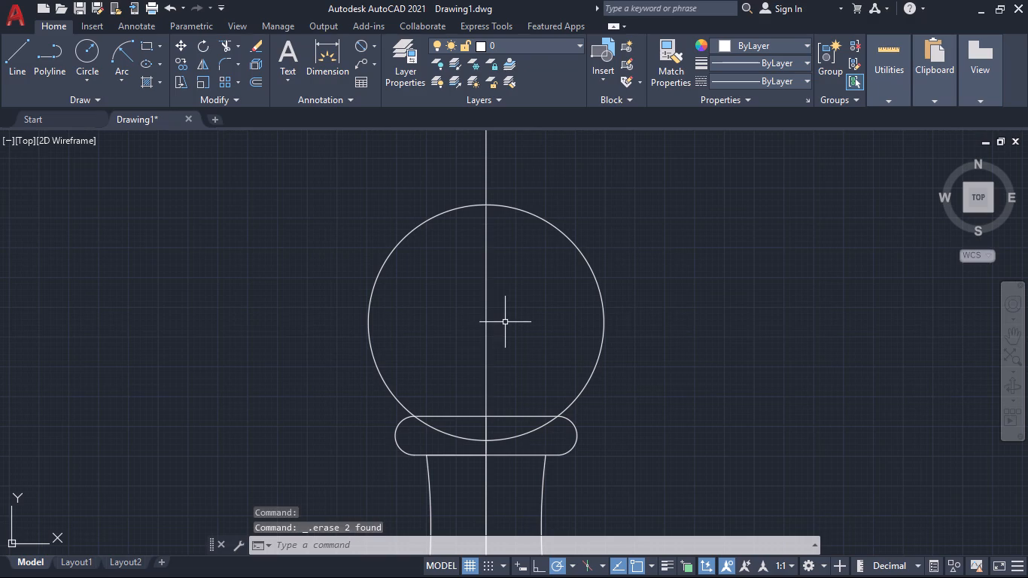
Trim away the bottom arc of the head circle inside the collar, on both sides of the axis.
scroll(569, 314, down, 1)
middle_drag(564, 323, 579, 357)
text(tr)
key(Return)
scroll(546, 424, up, 3)
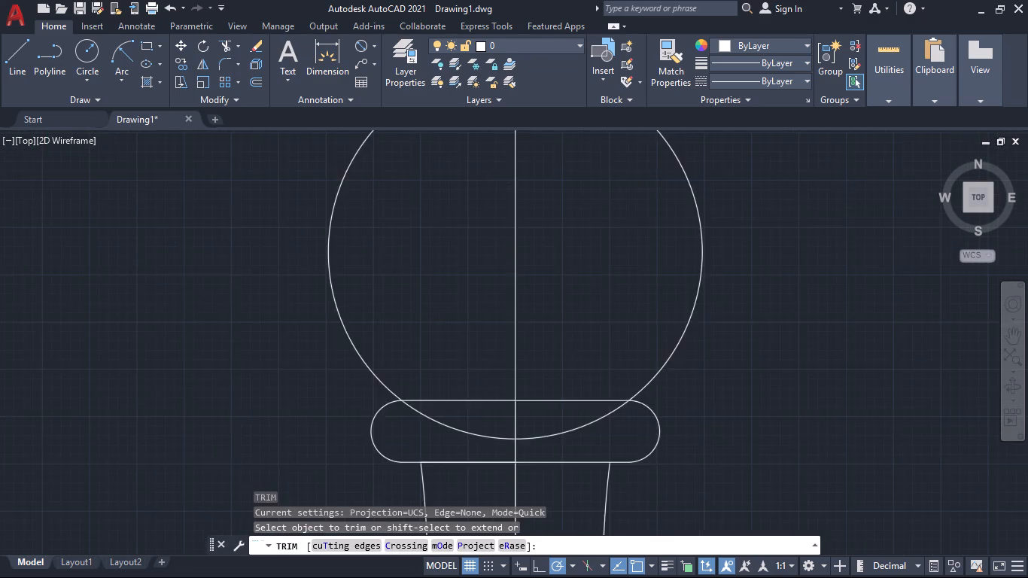
click(424, 430)
click(362, 460)
click(572, 432)
click(619, 443)
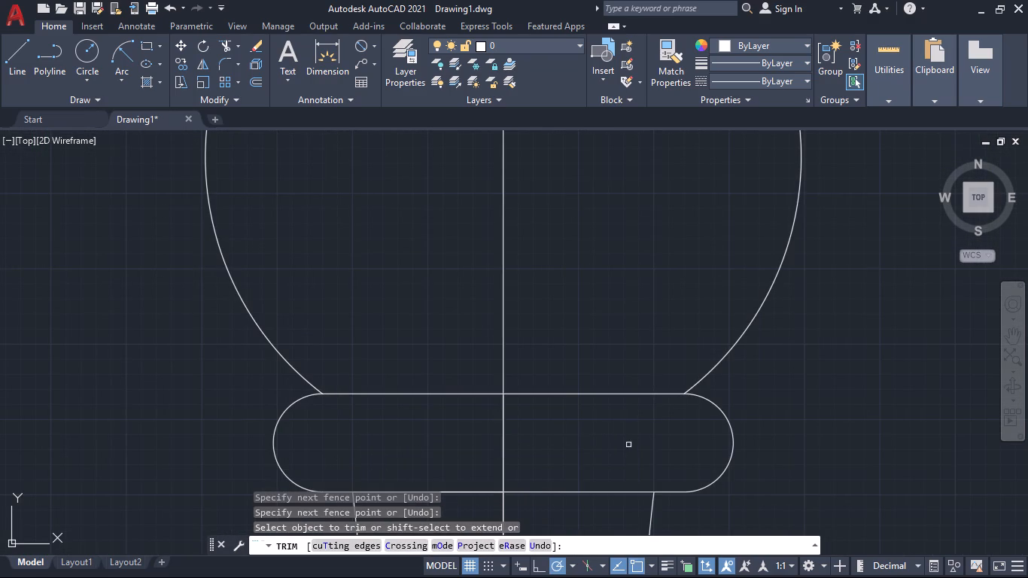
scroll(639, 443, down, 2)
scroll(738, 427, down, 2)
middle_drag(811, 436, 736, 263)
scroll(747, 275, down, 2)
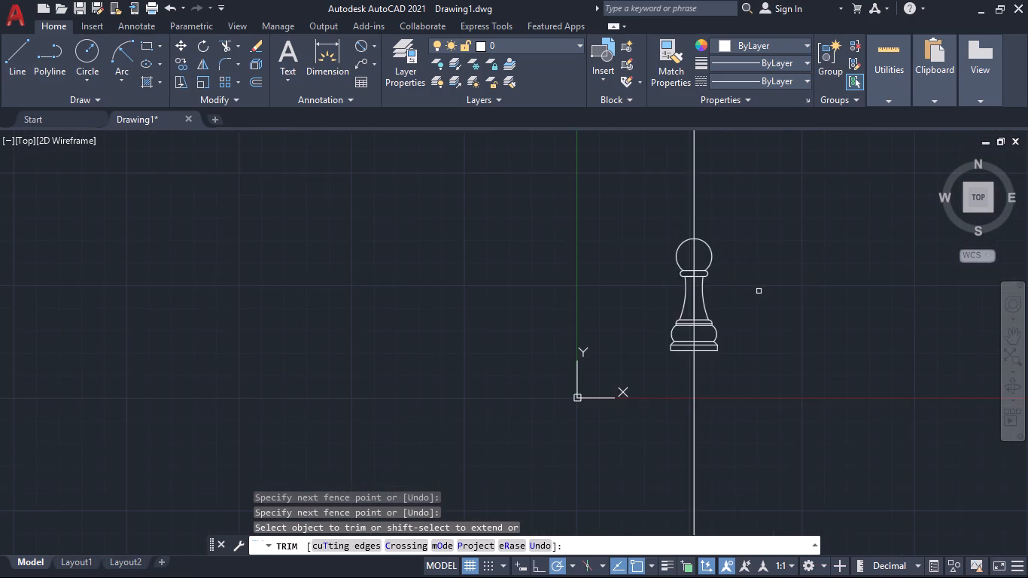
middle_drag(762, 294, 749, 354)
scroll(749, 357, up, 1)
scroll(711, 263, up, 1)
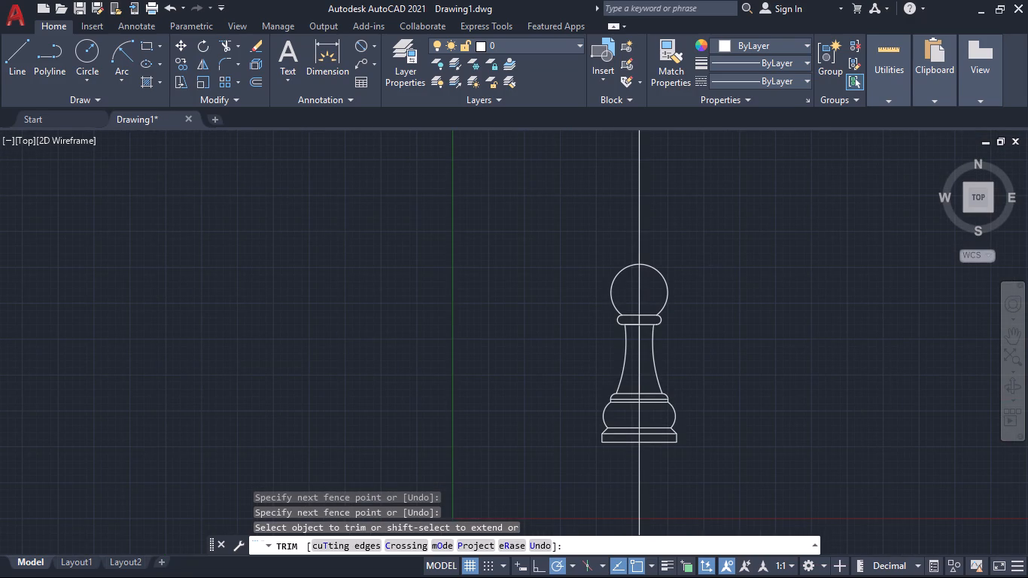
key(Escape)
Erase the long vertical axis line running through the whole pawn.
click(594, 229)
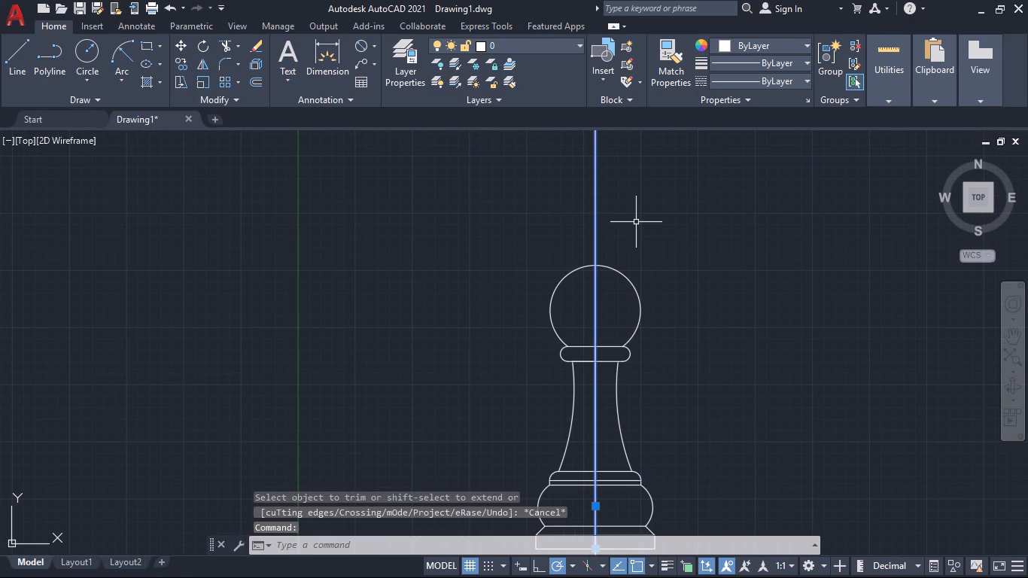
key(Delete)
Erase the two remaining vertical centre segments inside the collar and the neck.
scroll(674, 242, down, 2)
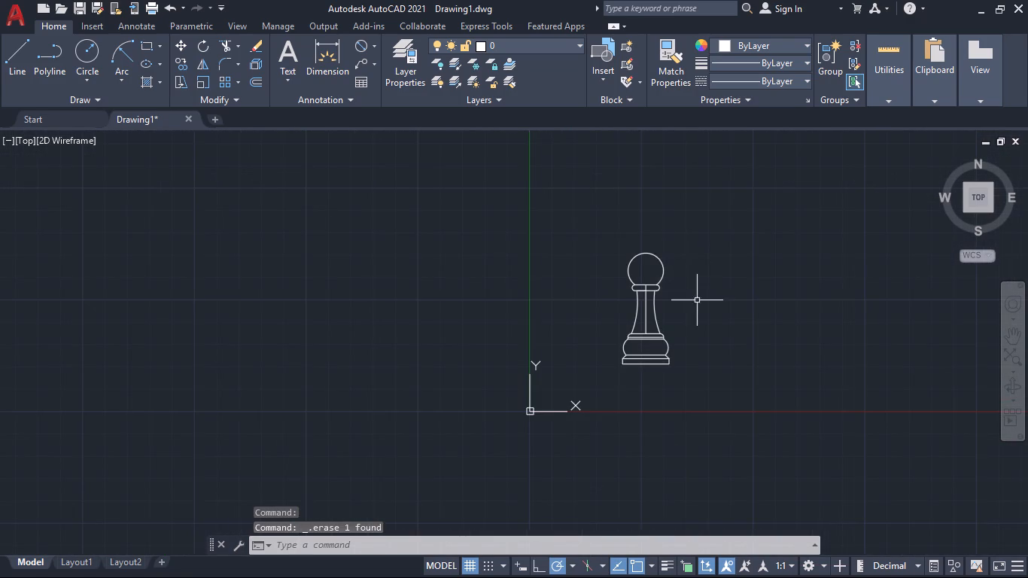
middle_drag(703, 306, 712, 335)
scroll(664, 340, up, 2)
click(640, 330)
scroll(638, 284, up, 3)
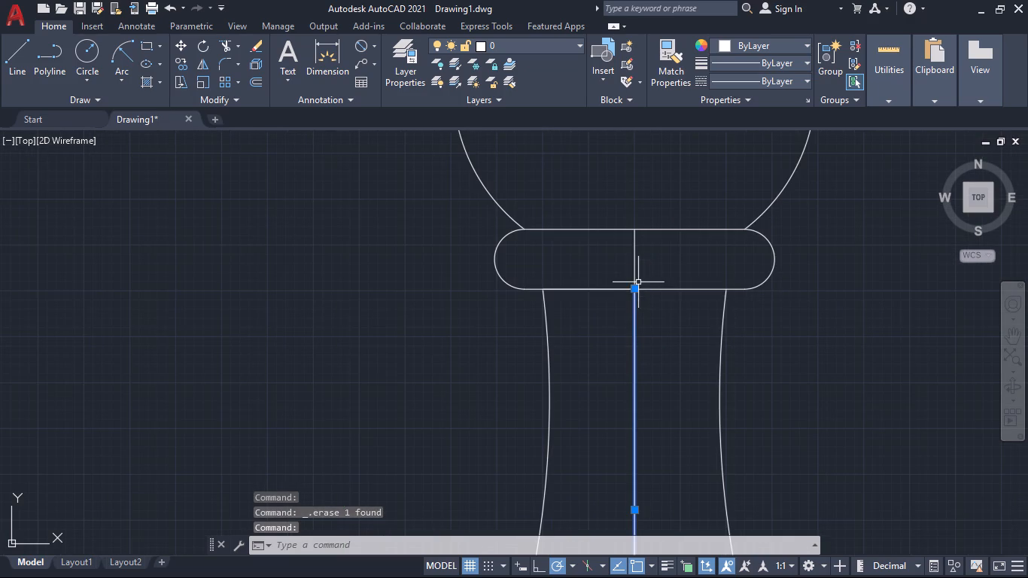
click(634, 269)
key(Delete)
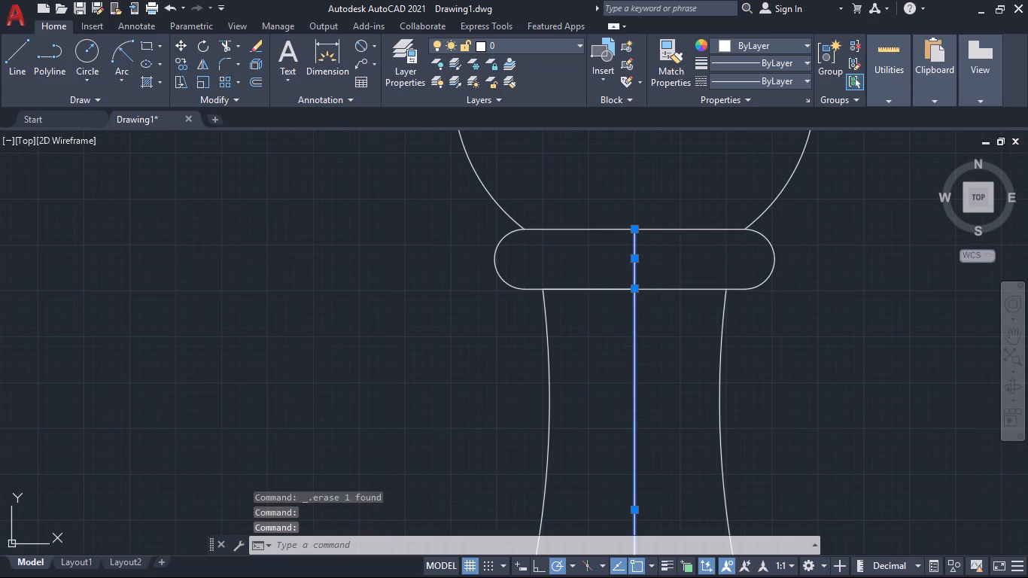
Add a centre line midway between the two vertical sides of the pawn's bottom base rectangle.
scroll(829, 243, down, 3)
middle_drag(882, 323, 741, 342)
middle_drag(754, 346, 670, 310)
middle_drag(670, 318, 665, 285)
middle_drag(719, 308, 692, 270)
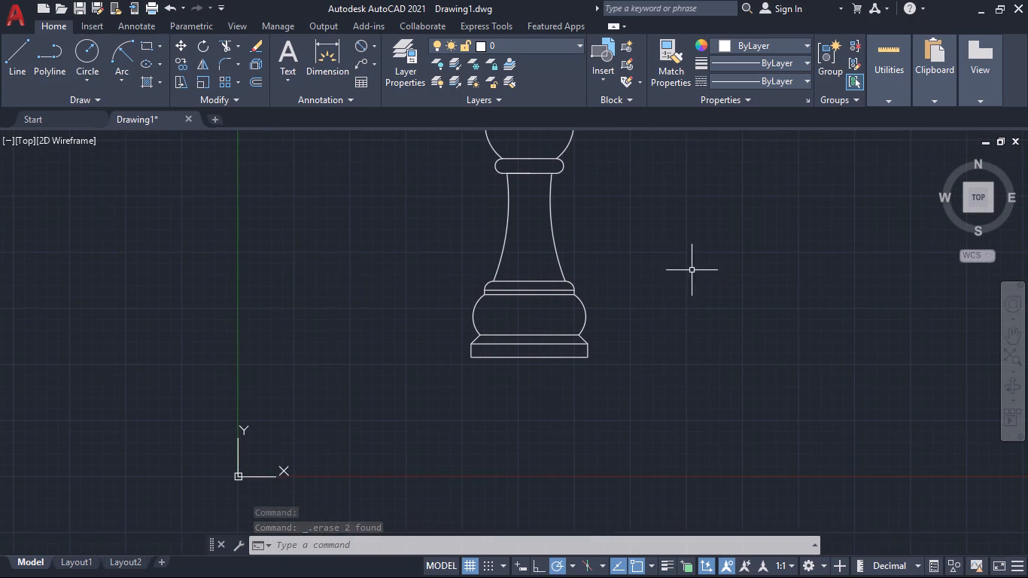
middle_drag(688, 267, 764, 343)
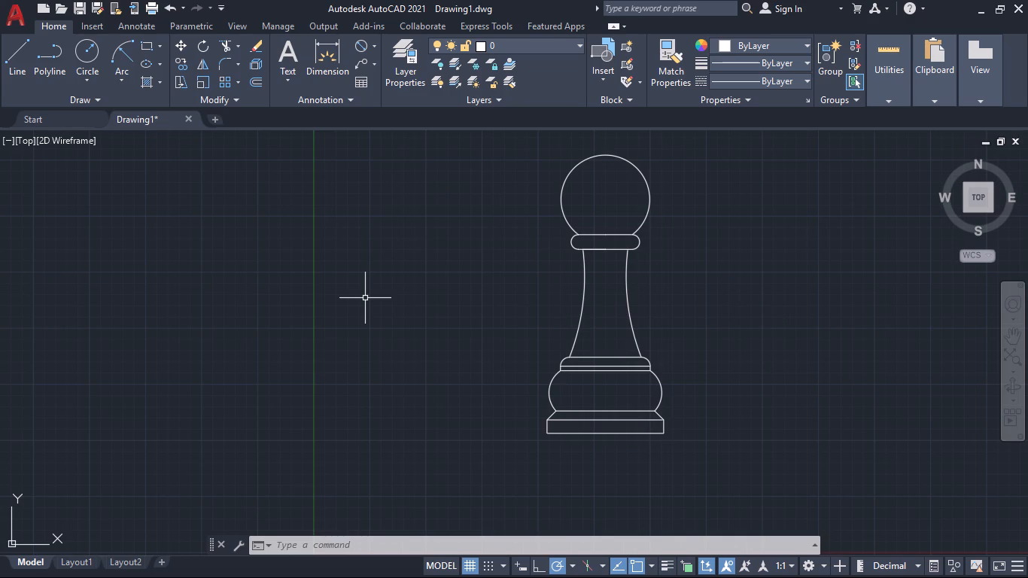
text(cen)
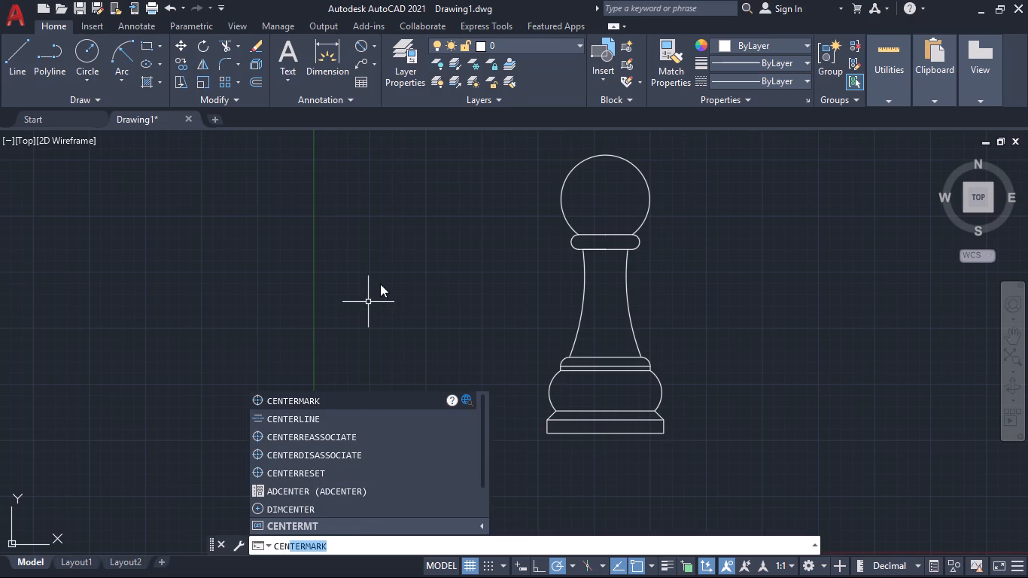
click(321, 409)
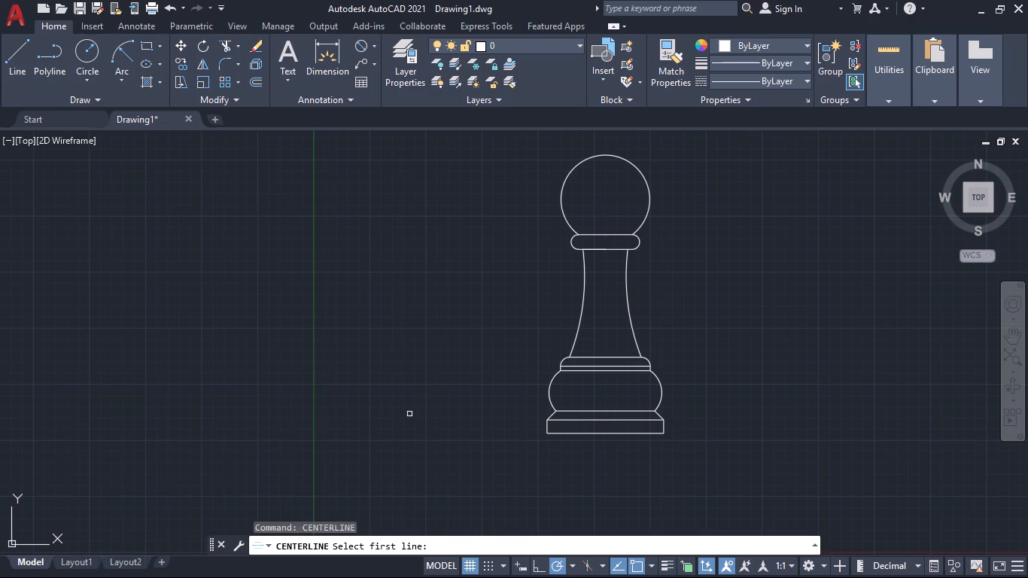
scroll(657, 424, up, 3)
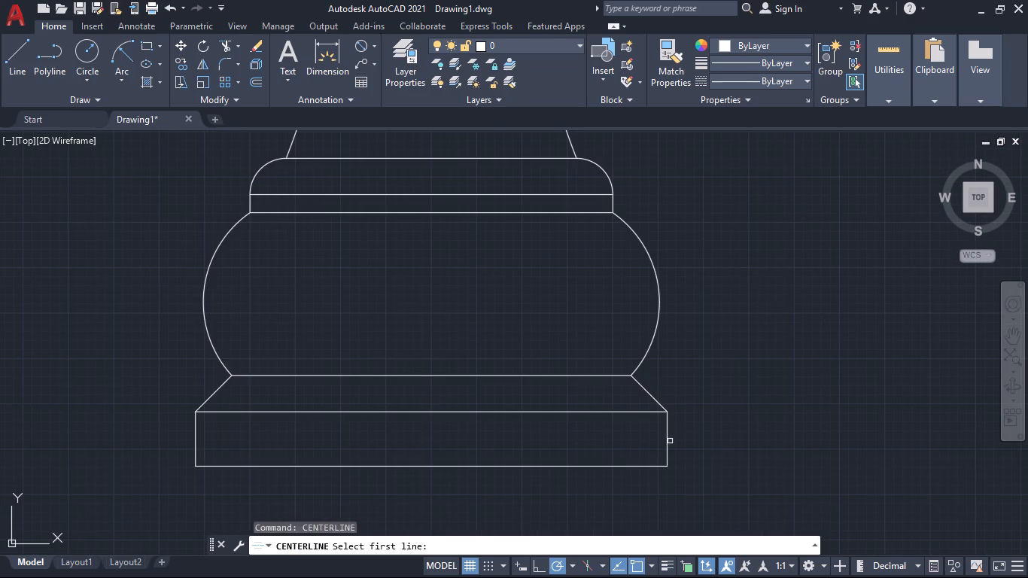
click(668, 443)
click(195, 449)
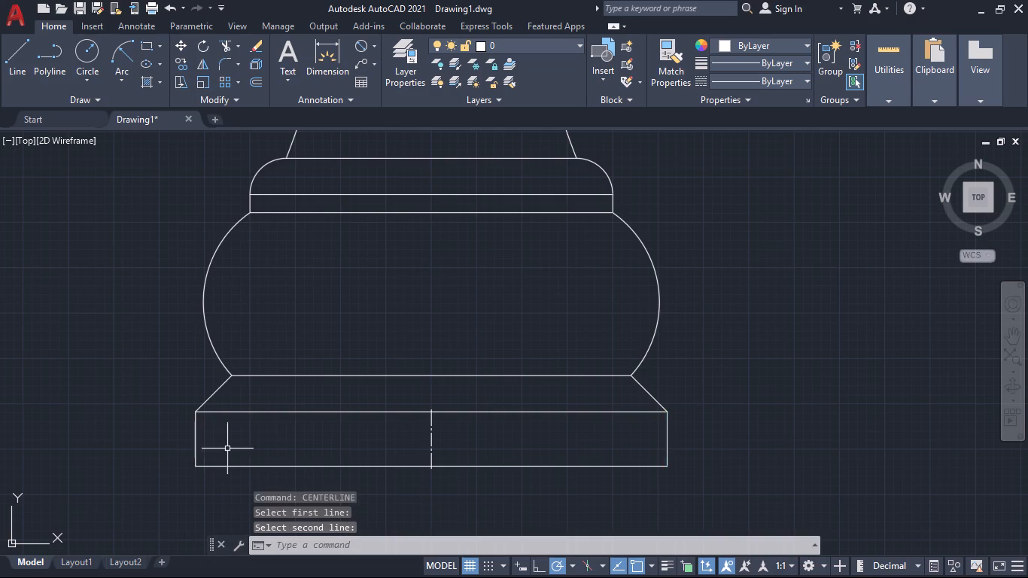
Stretch the centre line's upper end straight up by 100 mm, through the whole pawn.
scroll(372, 453, up, 2)
click(514, 424)
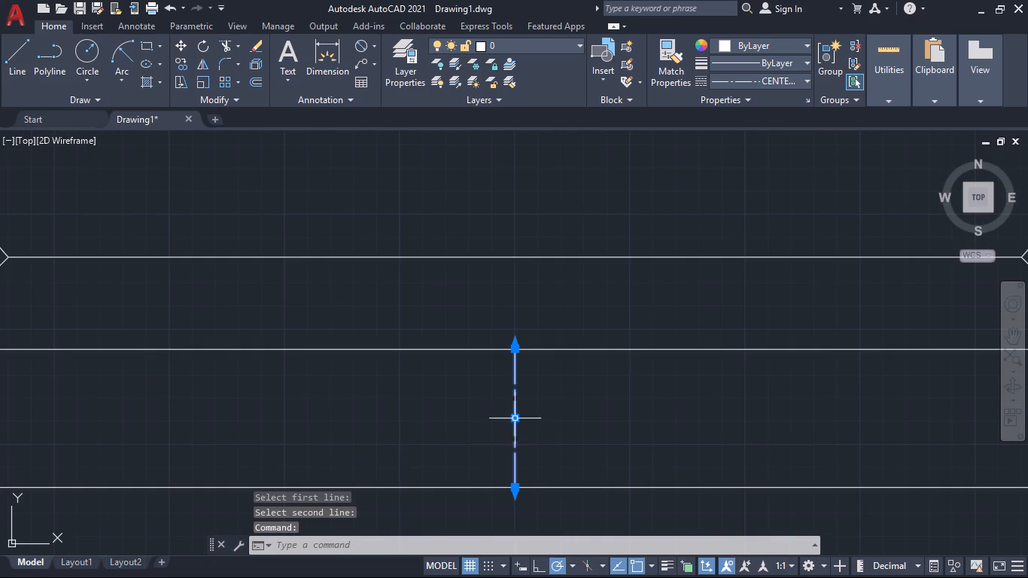
middle_drag(592, 407, 595, 460)
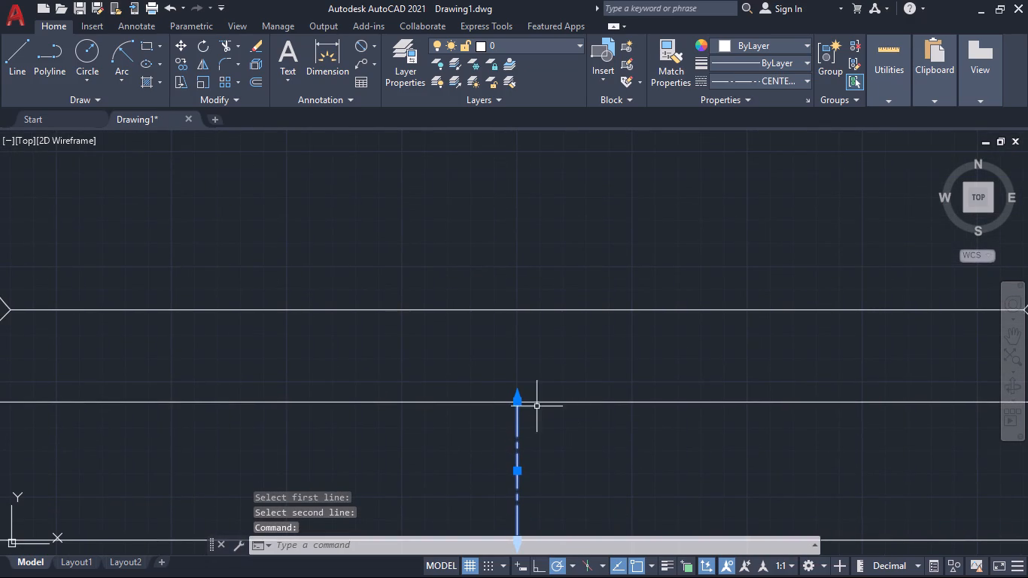
scroll(518, 393, up, 4)
click(506, 425)
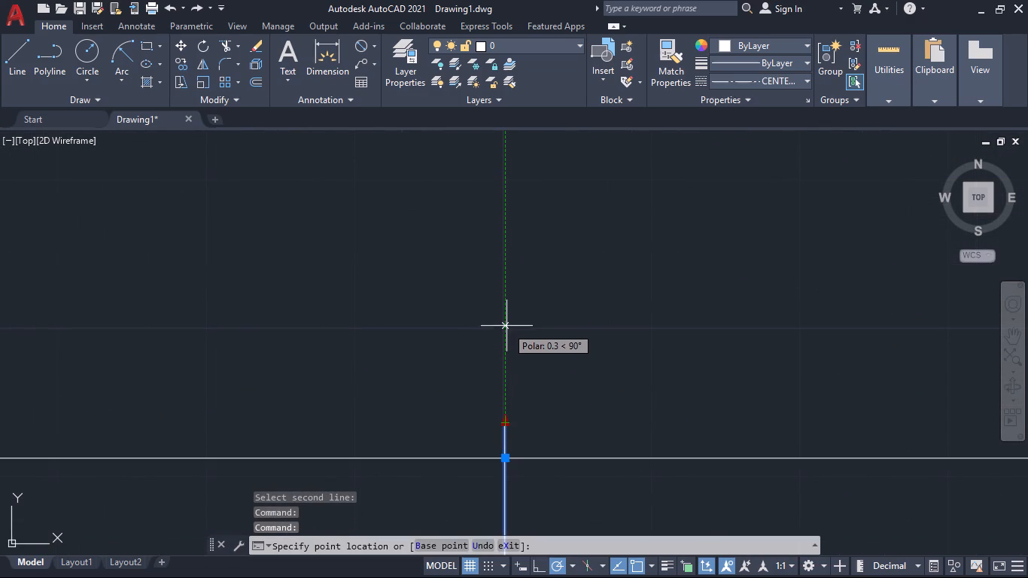
text(100)
key(Return)
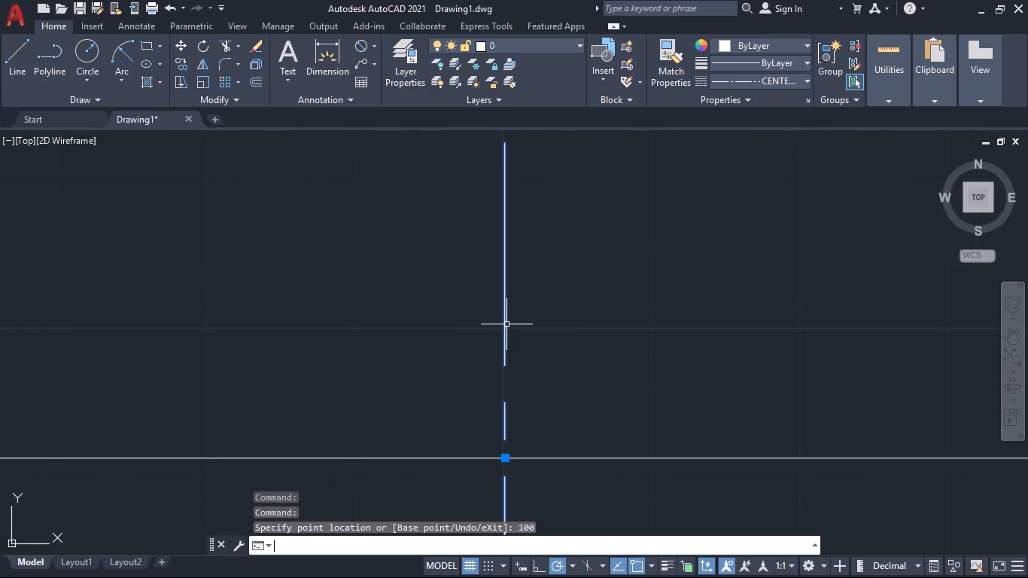
Stretch the centre line's lower end straight down by 20 mm below the base.
scroll(536, 327, down, 6)
scroll(597, 343, down, 5)
middle_drag(678, 321, 683, 348)
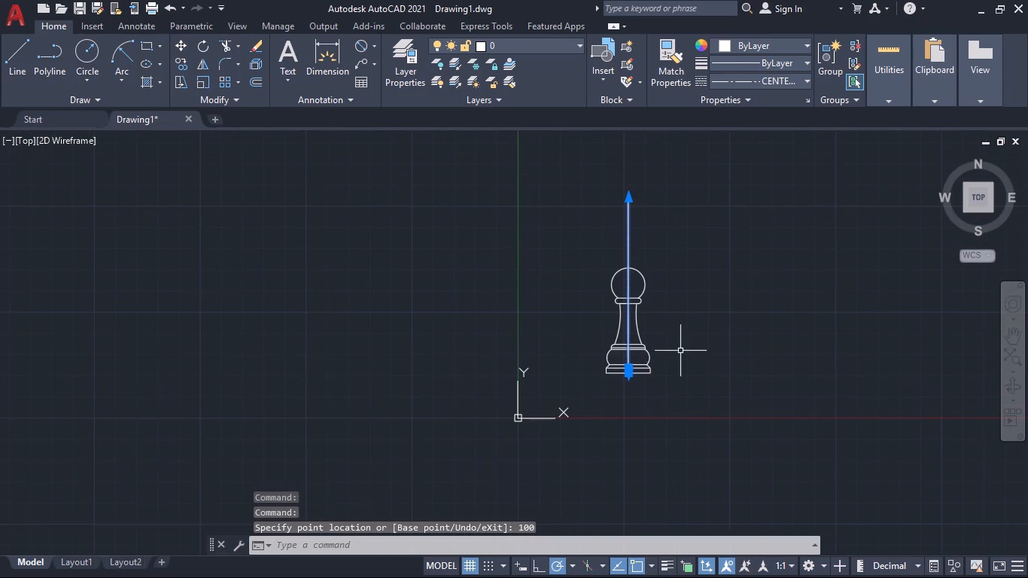
scroll(681, 321, up, 2)
middle_drag(675, 344, 660, 211)
scroll(519, 323, up, 5)
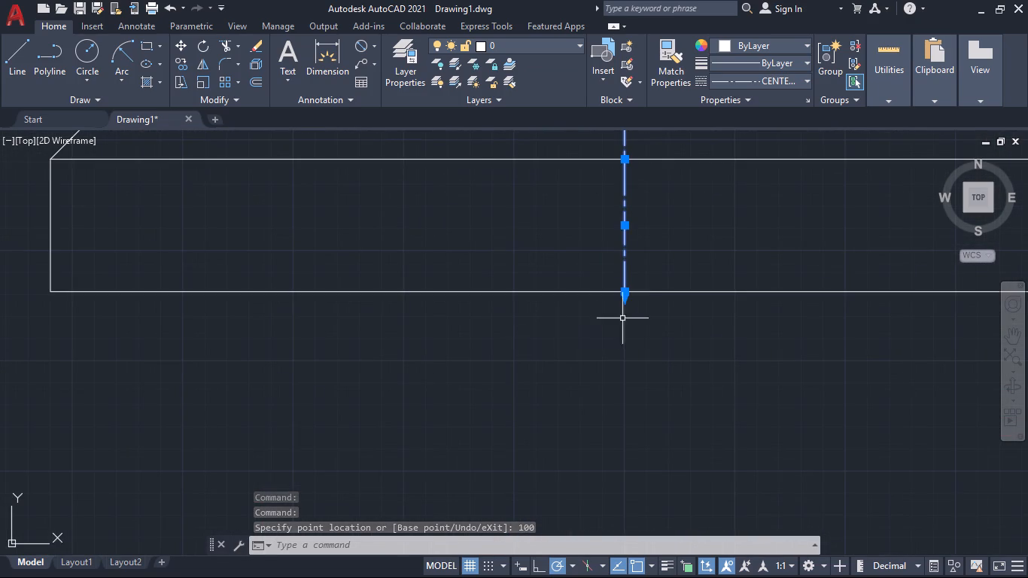
scroll(628, 297, up, 5)
click(569, 284)
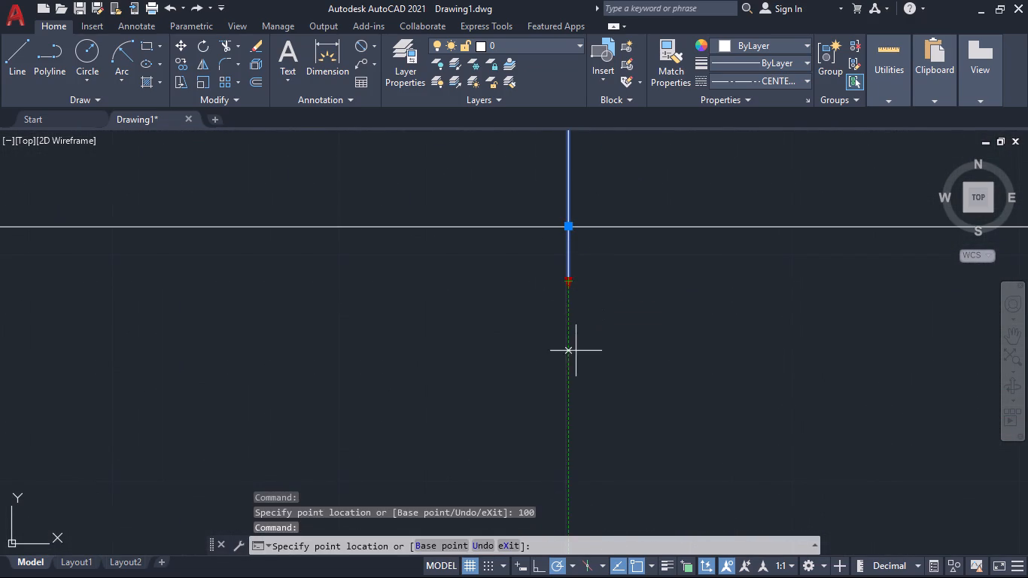
text(20)
key(Return)
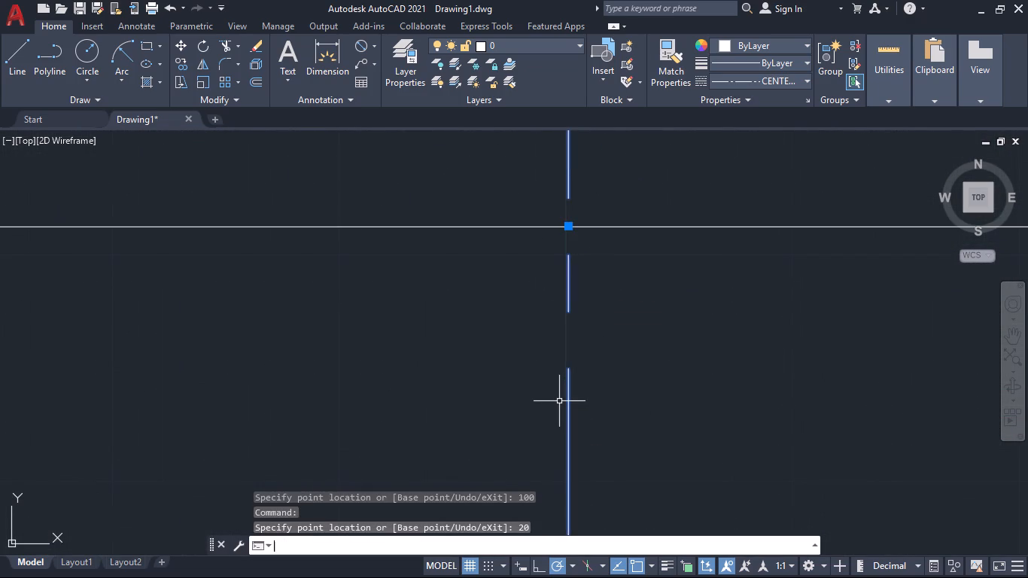
Shorten both ends of the centre line so it overhangs the head and the base by only a short distance.
scroll(575, 380, down, 9)
scroll(754, 440, down, 2)
middle_drag(780, 437, 731, 448)
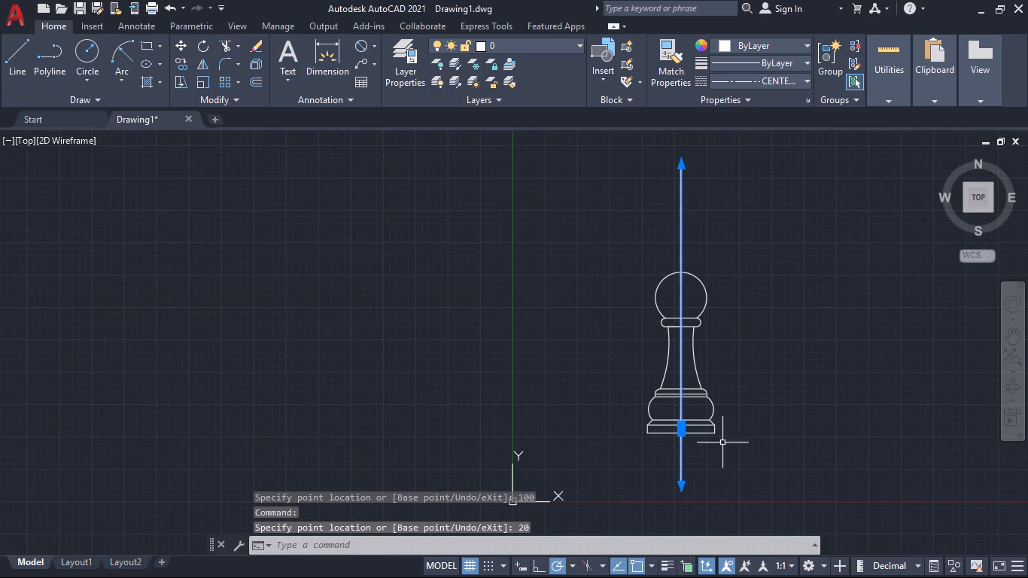
scroll(735, 271, up, 2)
scroll(722, 246, down, 3)
middle_drag(711, 229, 706, 280)
scroll(687, 217, up, 1)
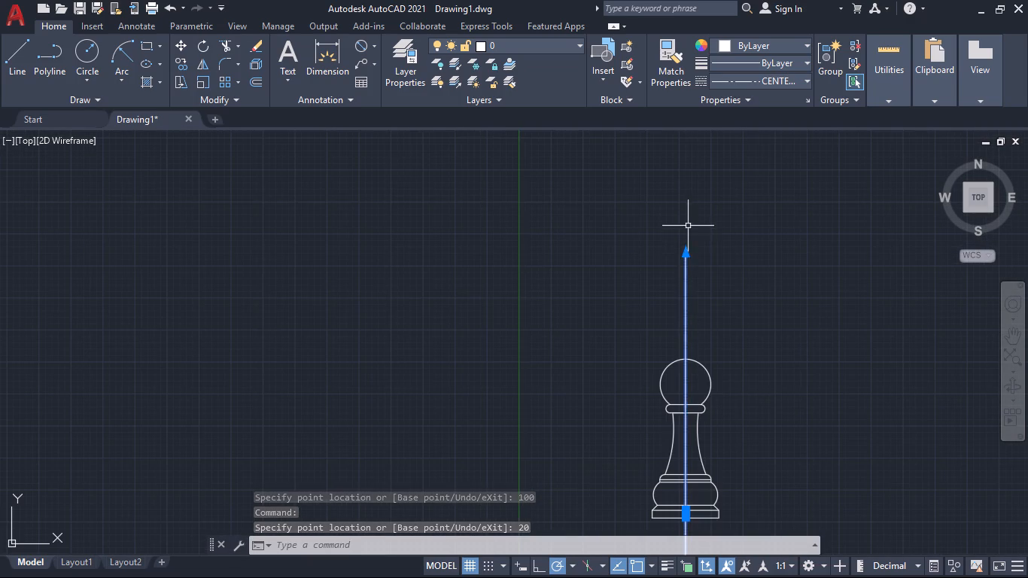
click(687, 252)
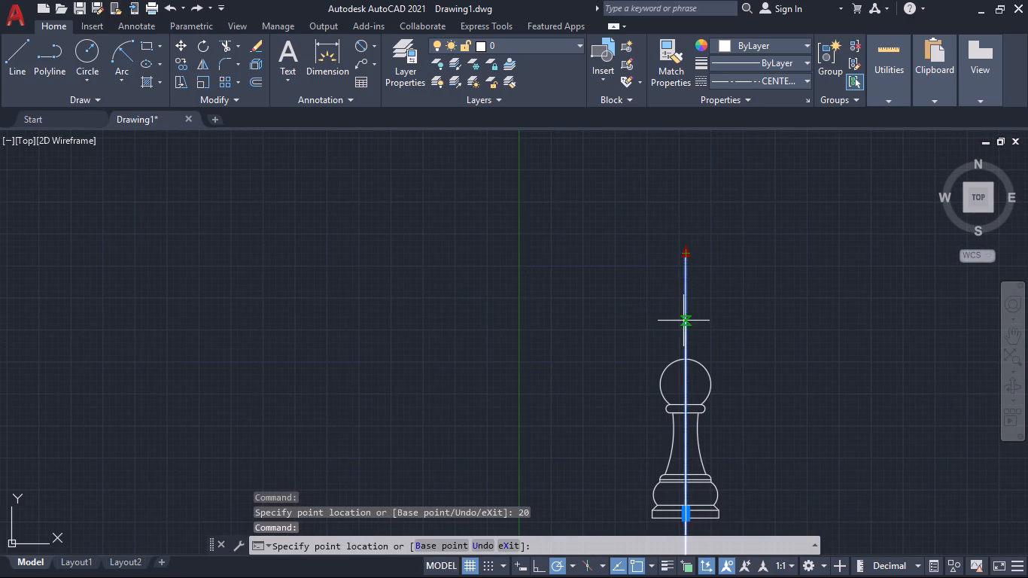
double_click(683, 321)
middle_drag(779, 392, 772, 328)
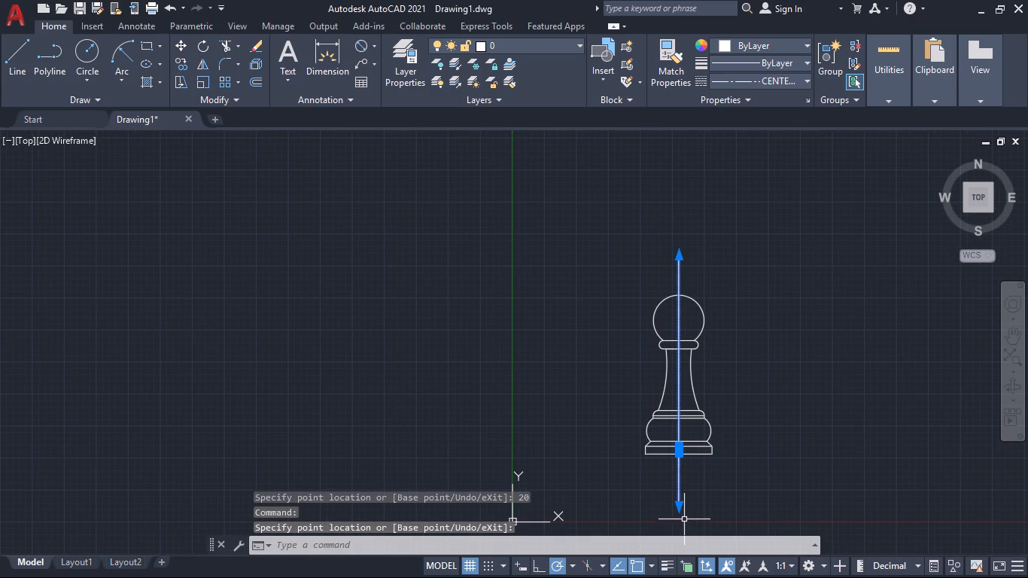
click(678, 505)
click(677, 485)
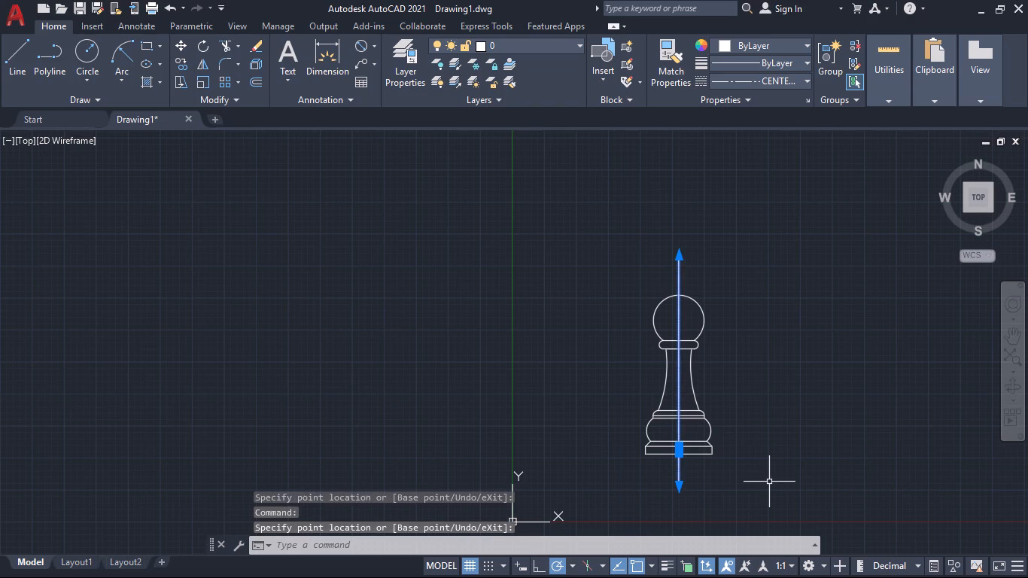
key(Escape)
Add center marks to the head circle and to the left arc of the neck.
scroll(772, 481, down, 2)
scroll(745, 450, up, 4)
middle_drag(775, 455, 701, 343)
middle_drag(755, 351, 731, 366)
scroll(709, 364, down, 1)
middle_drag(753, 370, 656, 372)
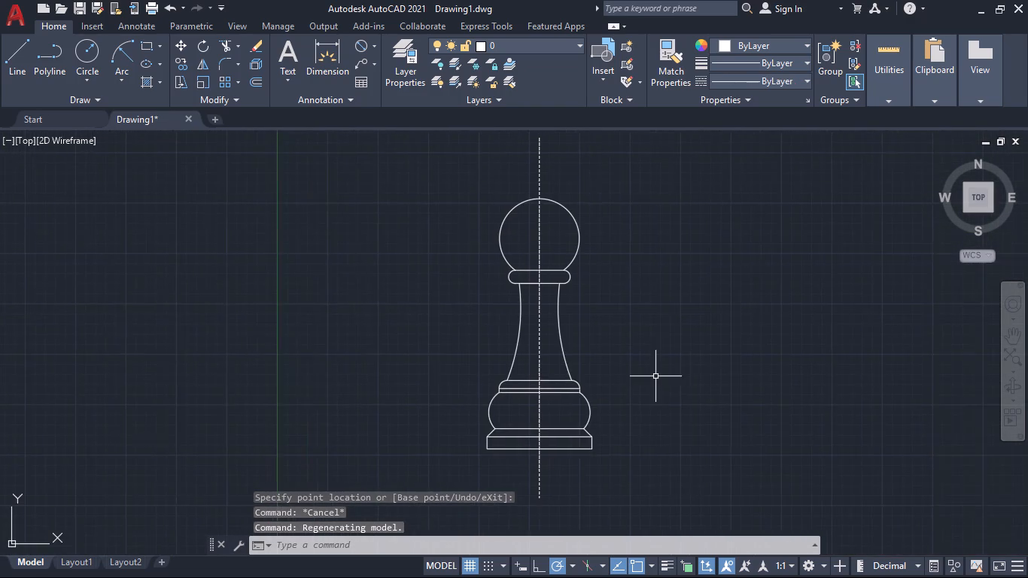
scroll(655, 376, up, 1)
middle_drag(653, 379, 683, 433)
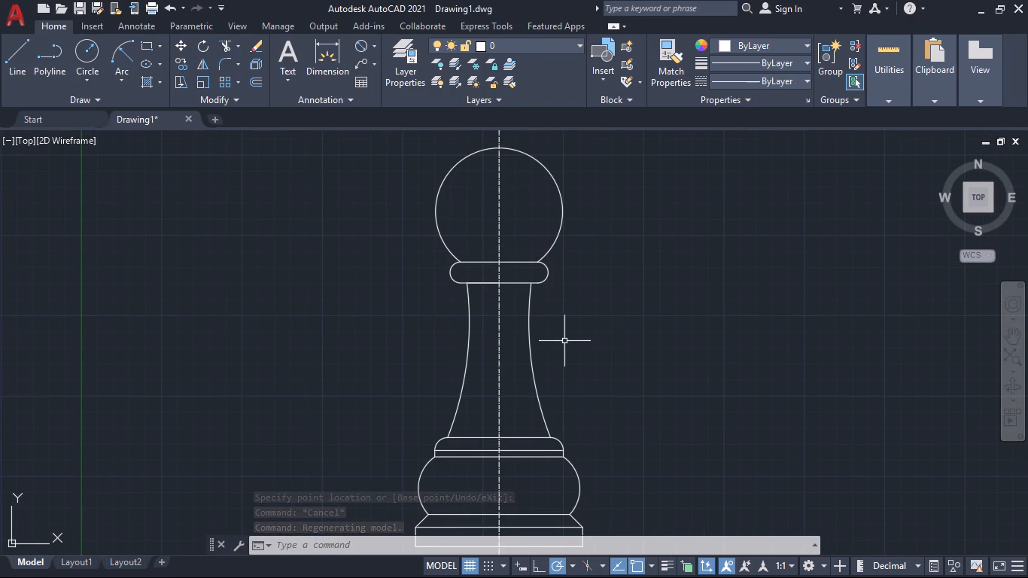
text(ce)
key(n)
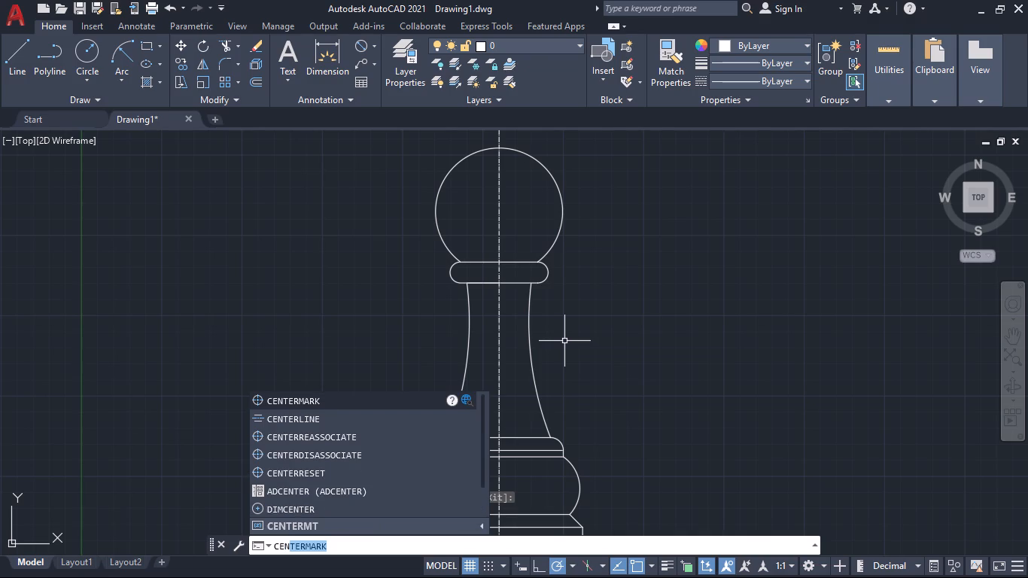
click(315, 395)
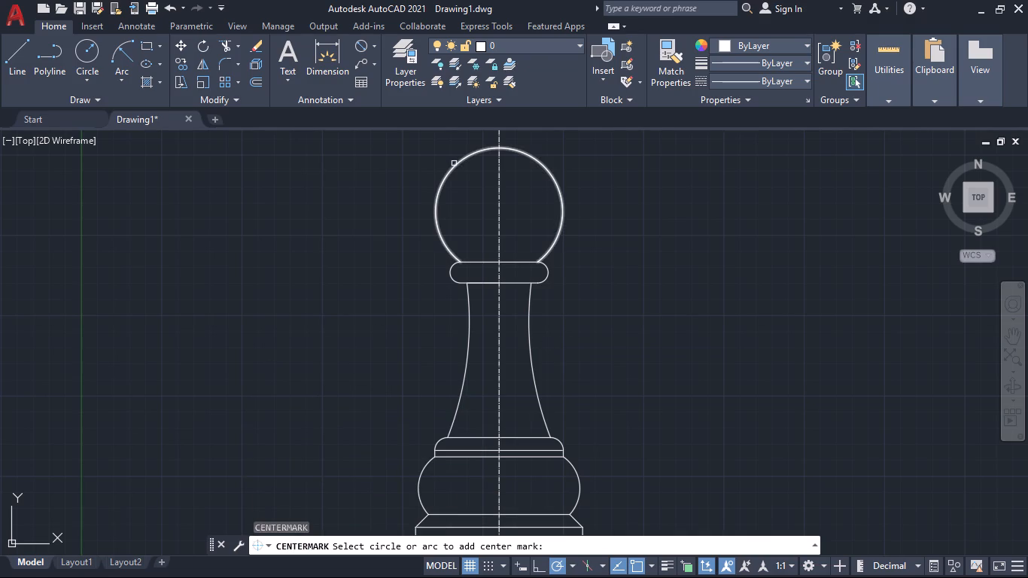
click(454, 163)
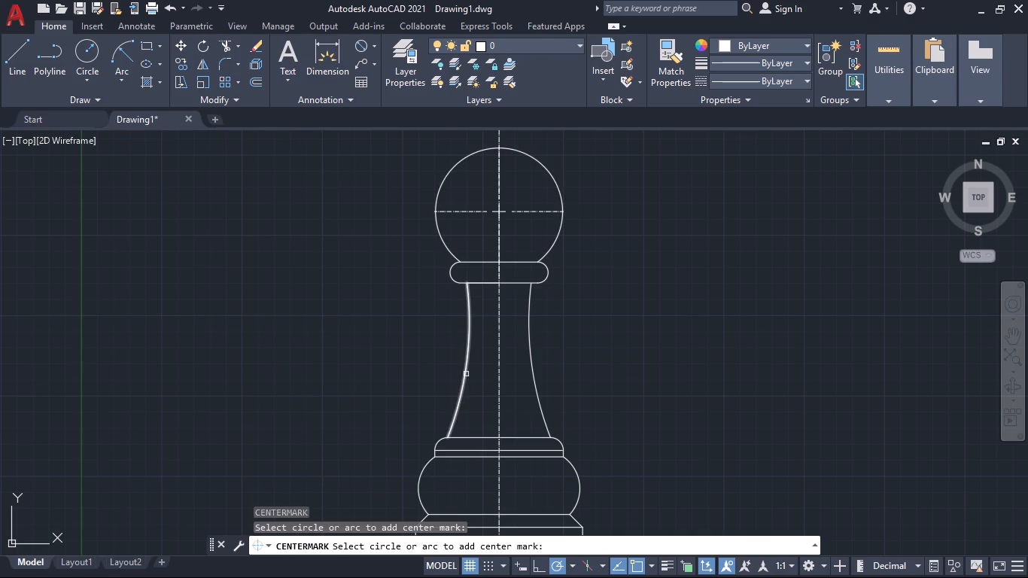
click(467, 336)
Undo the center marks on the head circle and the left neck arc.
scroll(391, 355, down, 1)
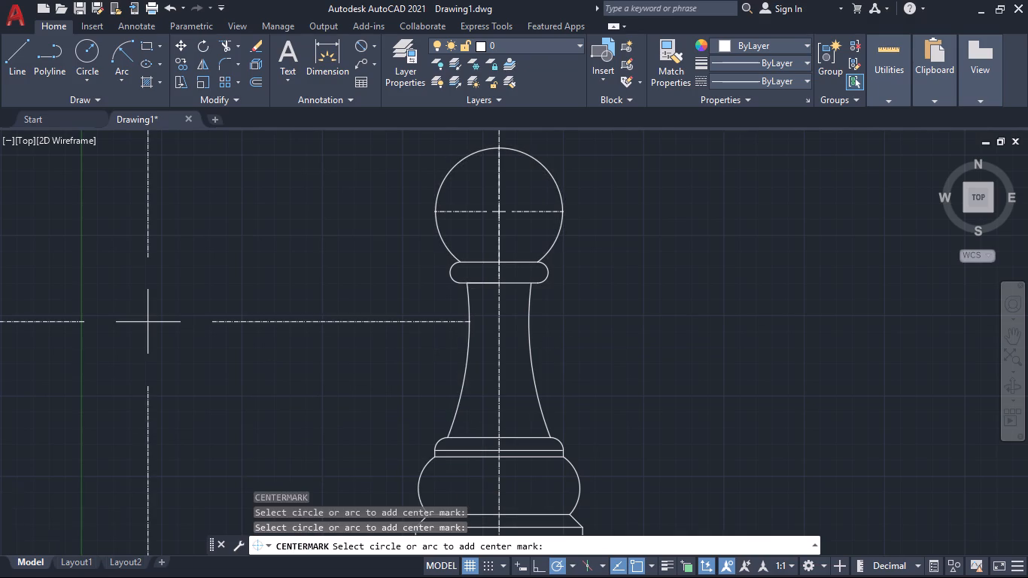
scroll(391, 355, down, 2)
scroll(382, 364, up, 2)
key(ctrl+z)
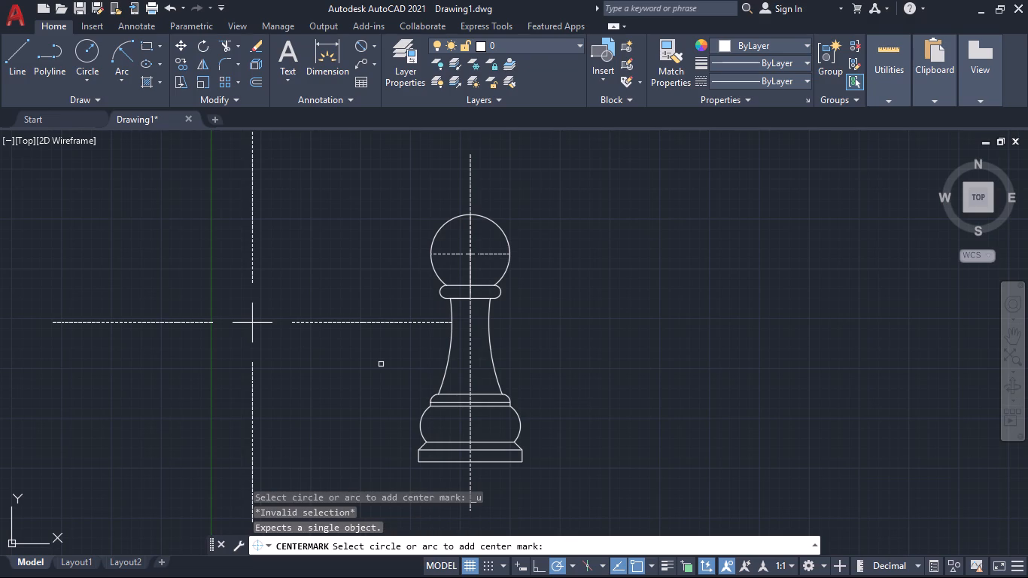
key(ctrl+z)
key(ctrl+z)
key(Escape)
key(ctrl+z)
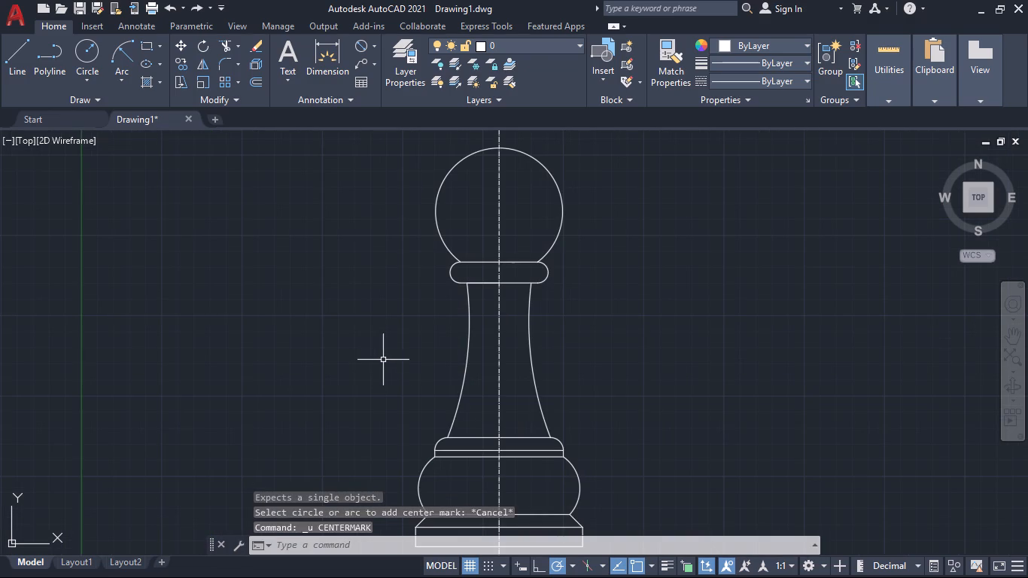
Add center marks to the head circle and to the left and right arcs of the rounded base section.
scroll(410, 358, down, 1)
middle_click(412, 363)
scroll(412, 363, up, 1)
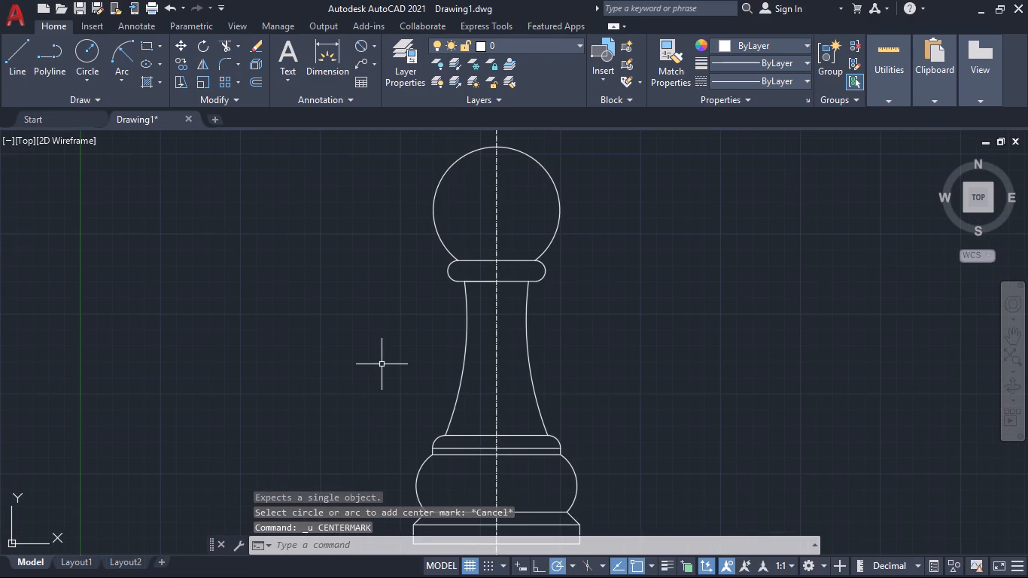
text(ce)
click(323, 398)
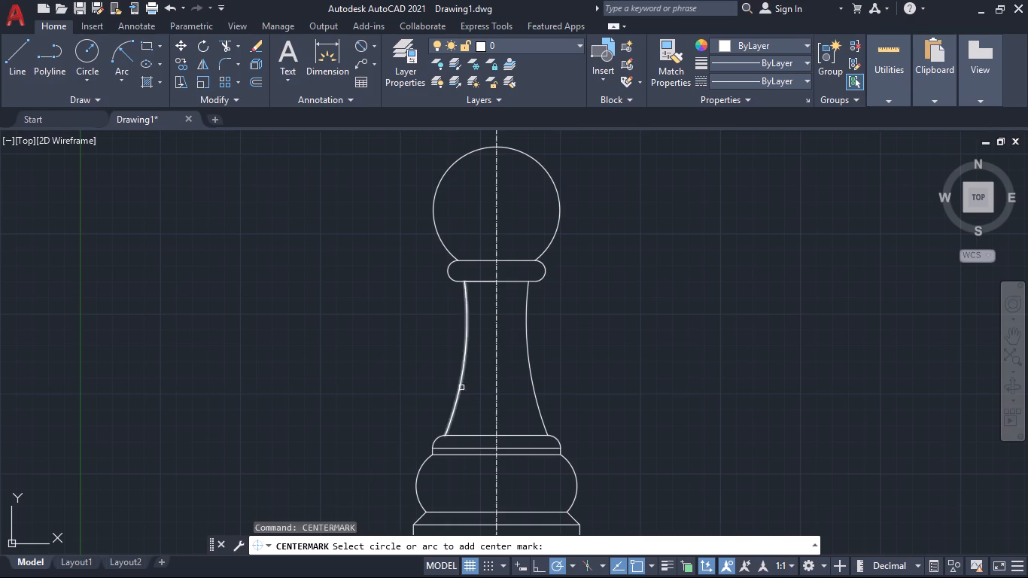
click(437, 192)
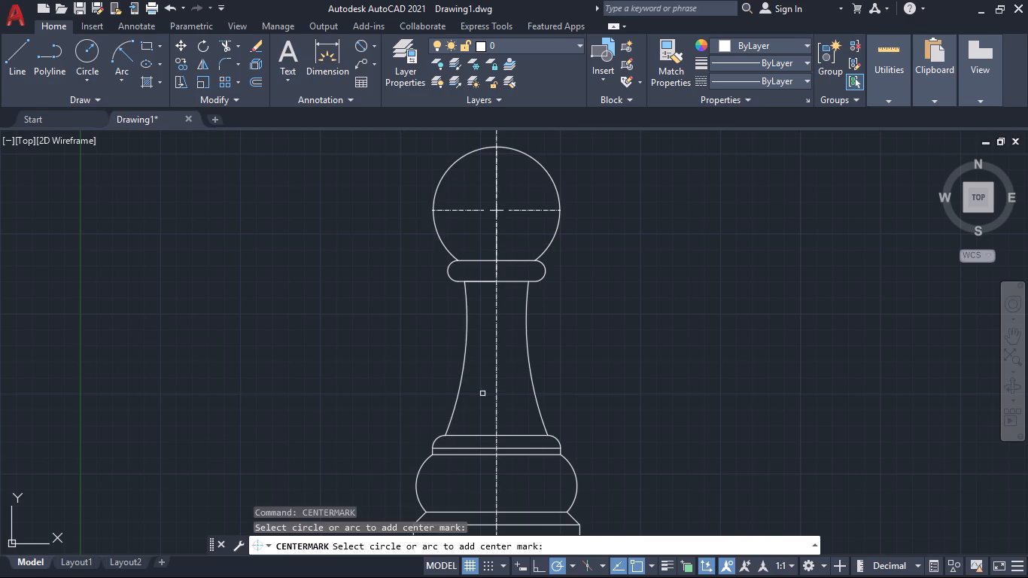
middle_drag(467, 471, 452, 368)
click(406, 362)
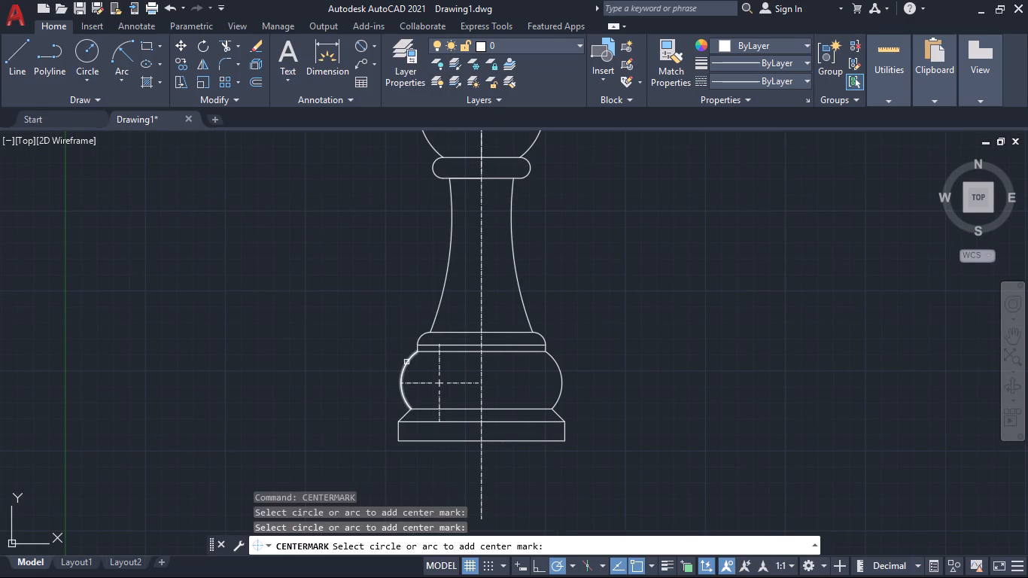
click(561, 376)
Add center marks to the rounded right and left ends of the collar below the head.
middle_drag(646, 353, 655, 386)
scroll(655, 386, down, 1)
middle_drag(655, 386, 658, 398)
middle_drag(635, 357, 621, 313)
middle_drag(625, 318, 622, 260)
middle_drag(641, 266, 664, 406)
scroll(597, 333, up, 3)
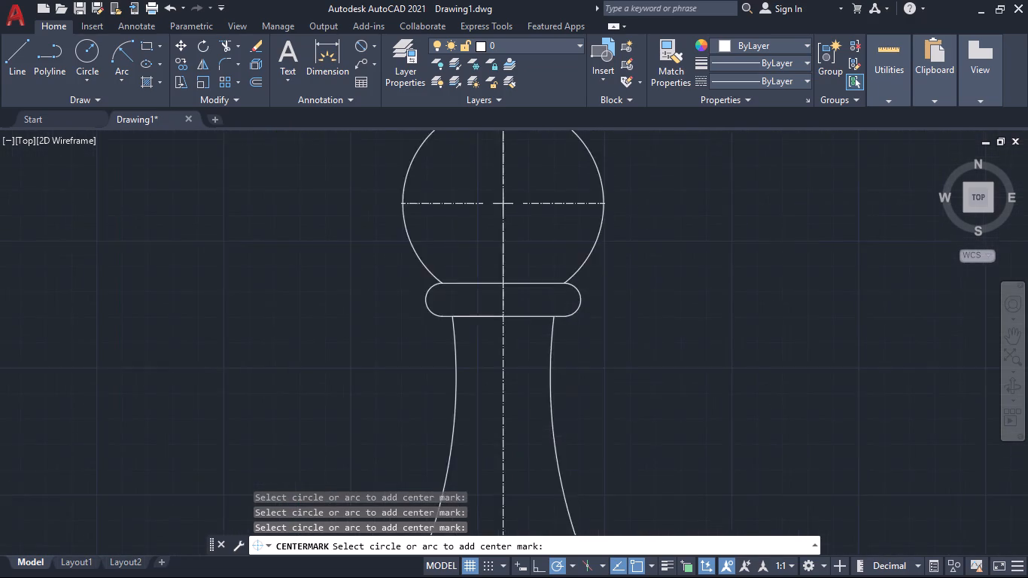
click(582, 288)
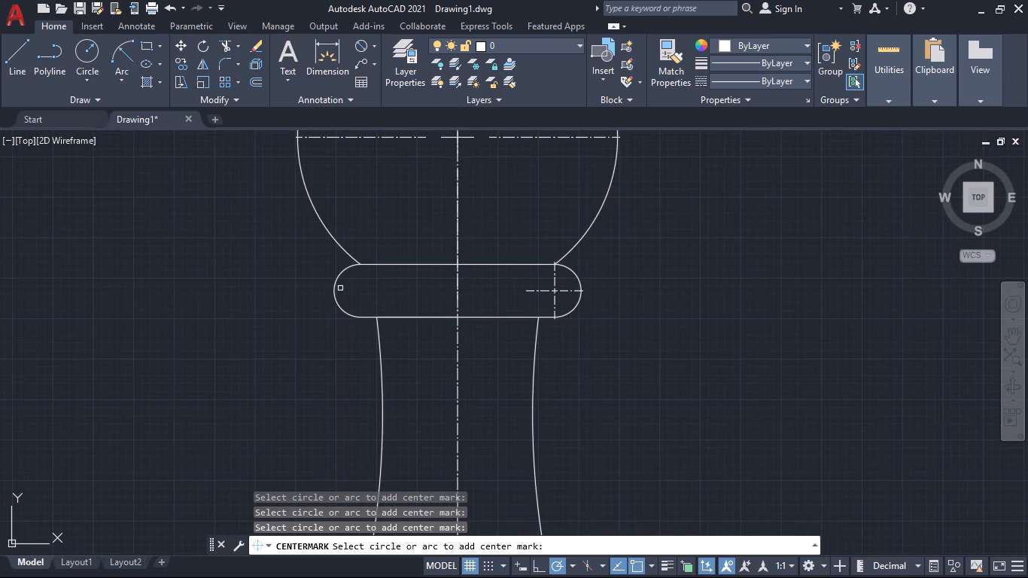
click(333, 284)
scroll(414, 375, down, 2)
middle_drag(522, 403, 549, 319)
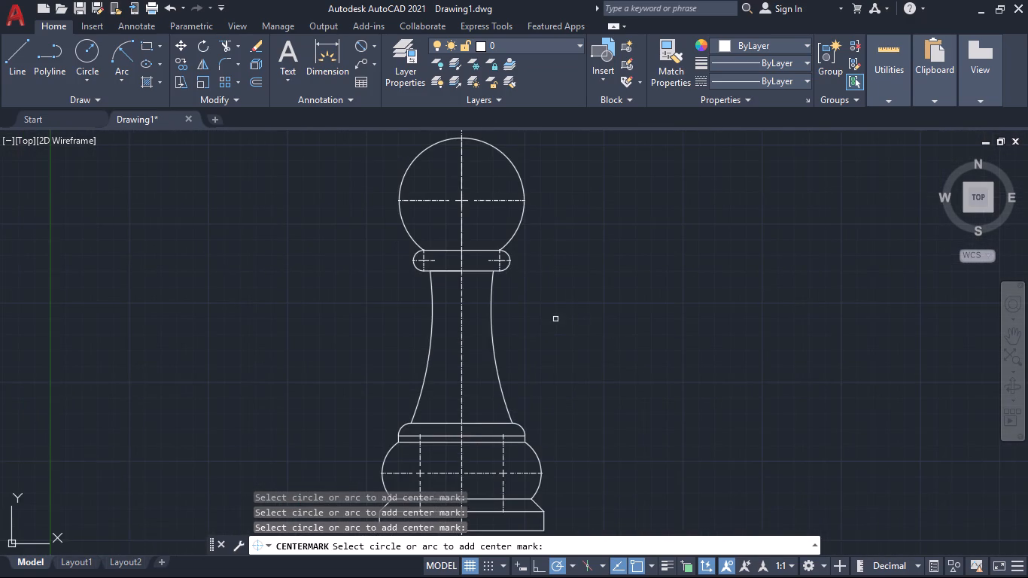
Add center marks to the right and left corner arcs of the thin band between the neck and the rounded base section.
middle_drag(610, 362, 682, 306)
scroll(561, 363, up, 3)
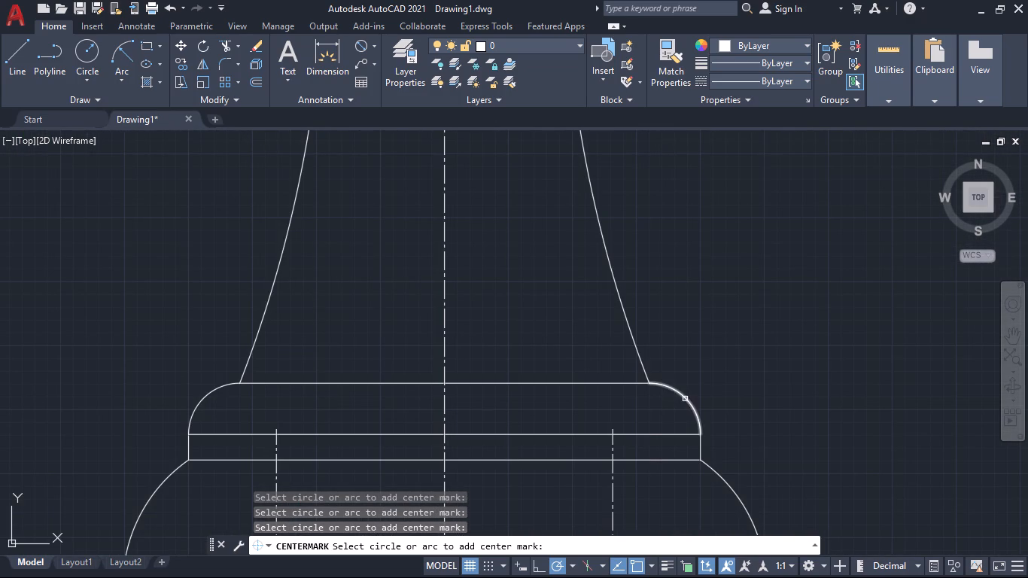
click(685, 398)
click(214, 389)
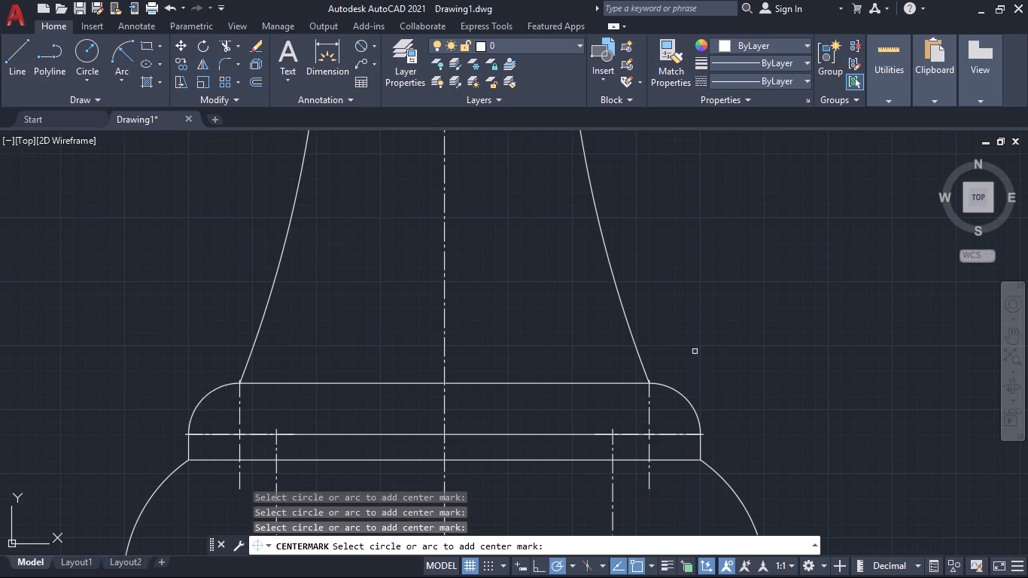
scroll(724, 353, down, 2)
middle_drag(802, 354, 748, 424)
middle_drag(716, 369, 710, 421)
scroll(713, 405, down, 1)
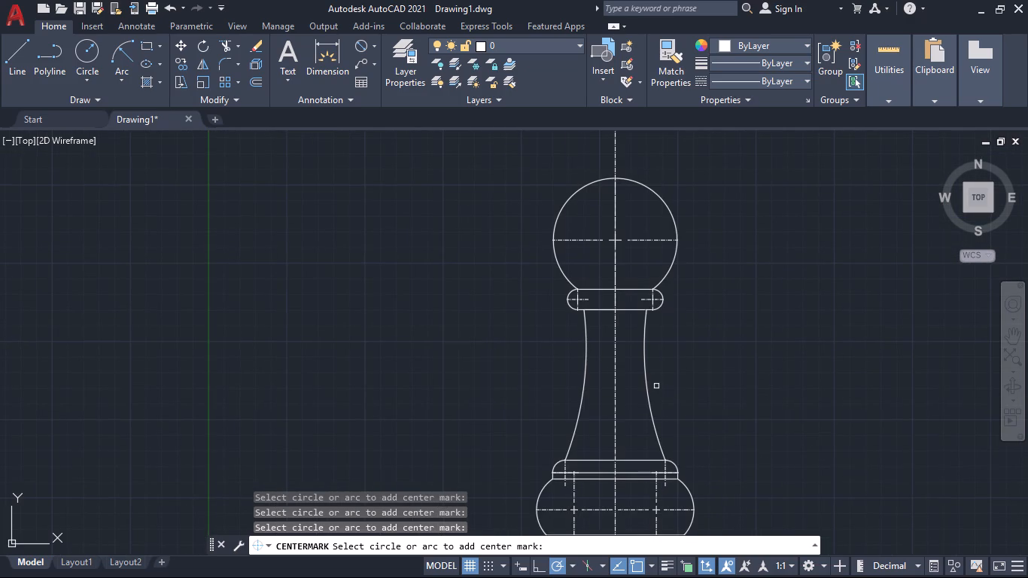
middle_drag(790, 367, 756, 440)
scroll(756, 440, down, 1)
middle_drag(744, 457, 725, 327)
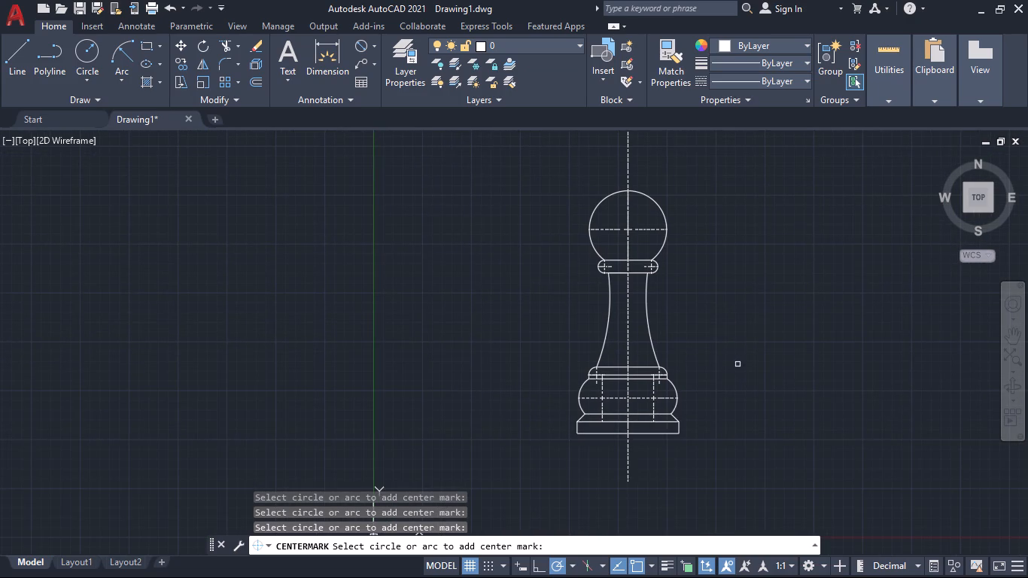
middle_drag(738, 363, 759, 489)
scroll(671, 325, up, 1)
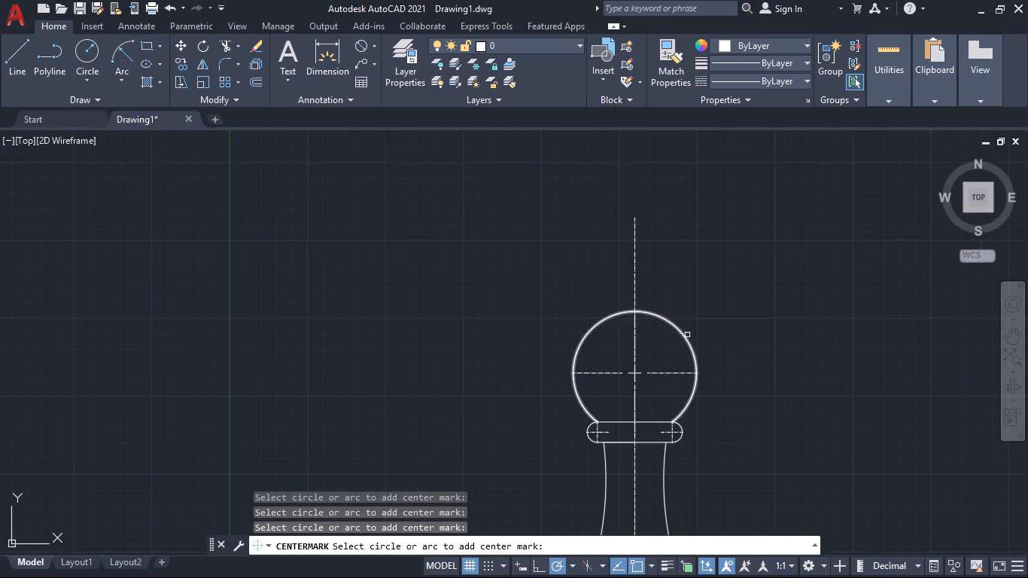
scroll(749, 351, down, 3)
key(Escape)
middle_drag(767, 410, 701, 402)
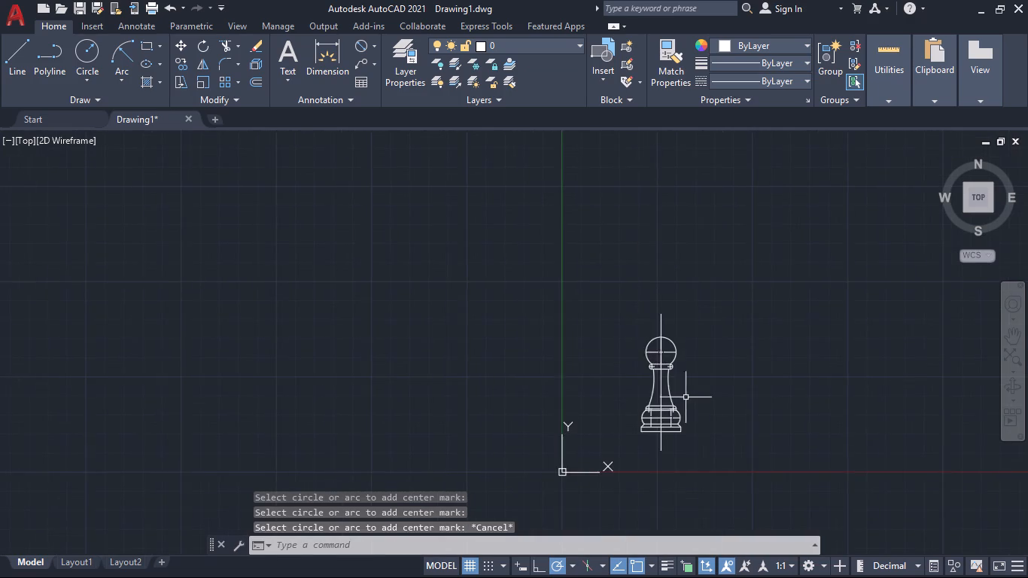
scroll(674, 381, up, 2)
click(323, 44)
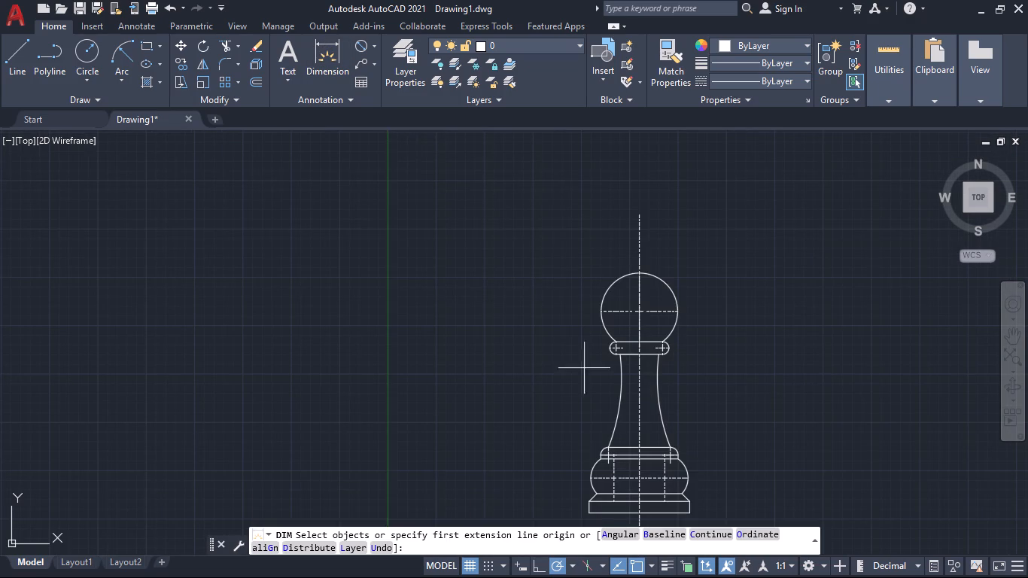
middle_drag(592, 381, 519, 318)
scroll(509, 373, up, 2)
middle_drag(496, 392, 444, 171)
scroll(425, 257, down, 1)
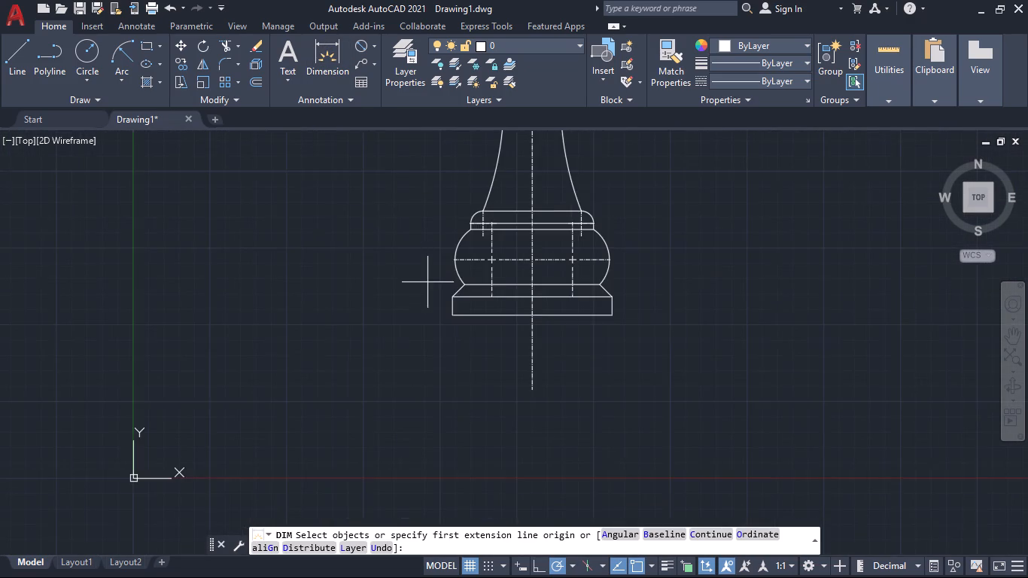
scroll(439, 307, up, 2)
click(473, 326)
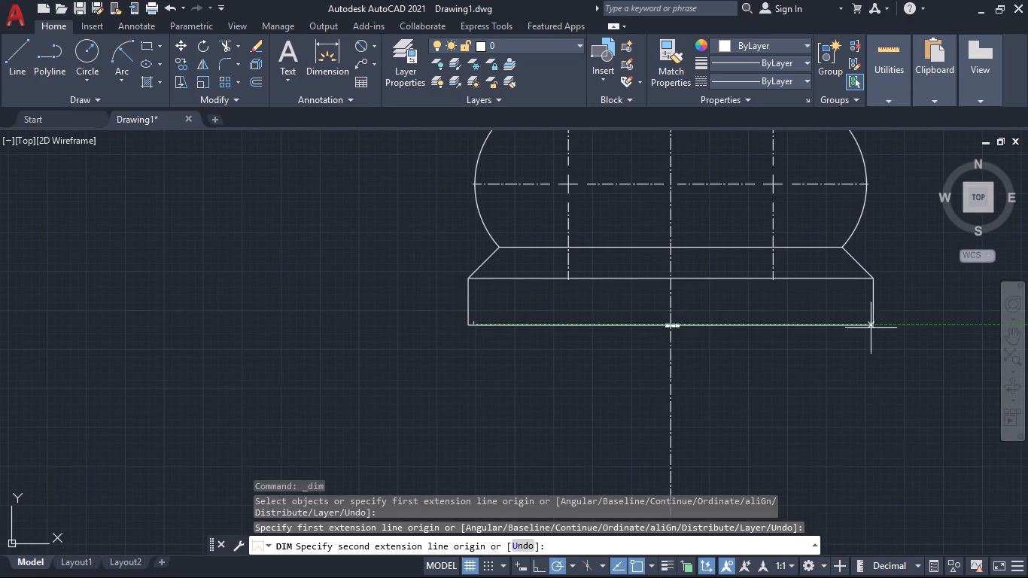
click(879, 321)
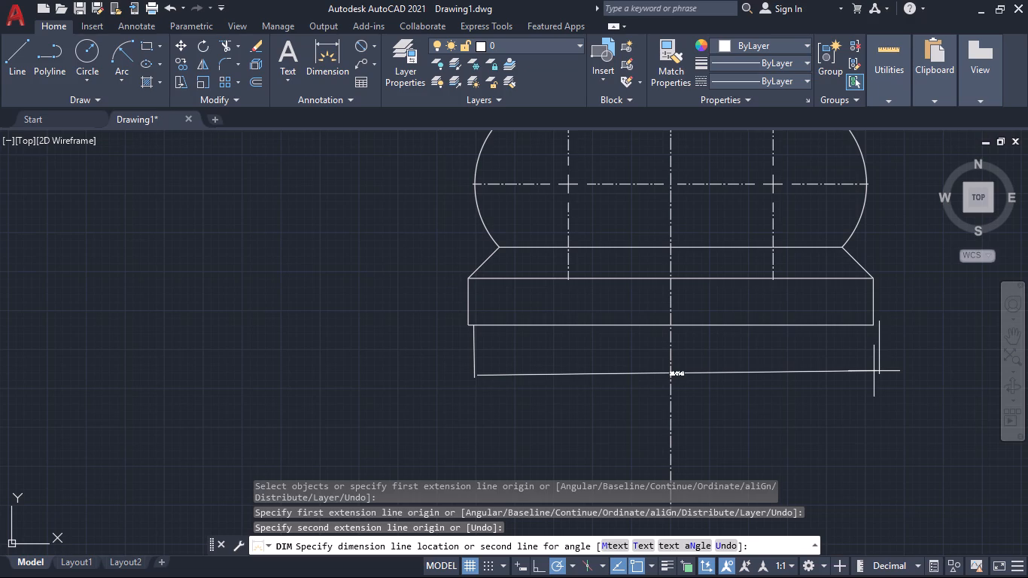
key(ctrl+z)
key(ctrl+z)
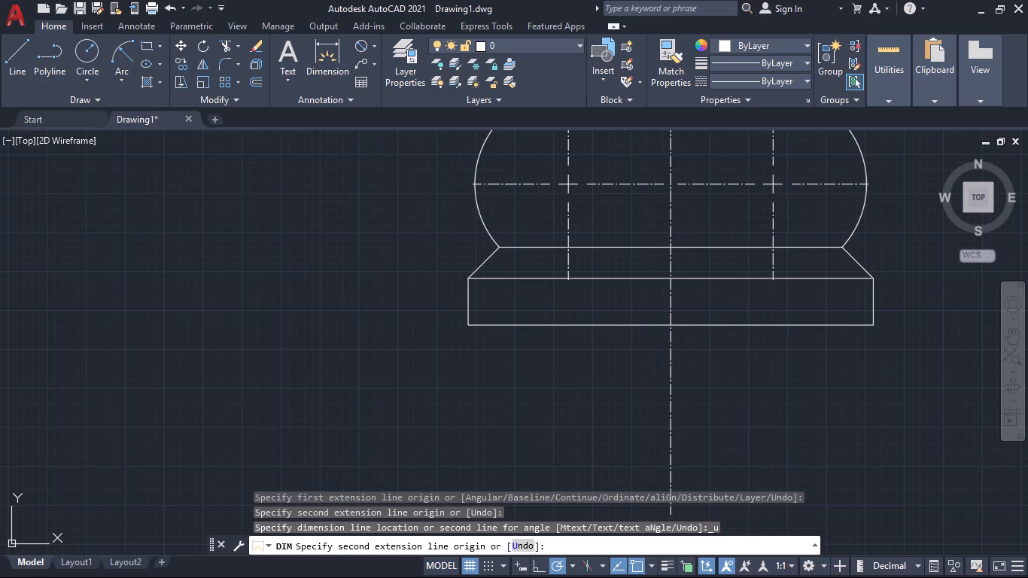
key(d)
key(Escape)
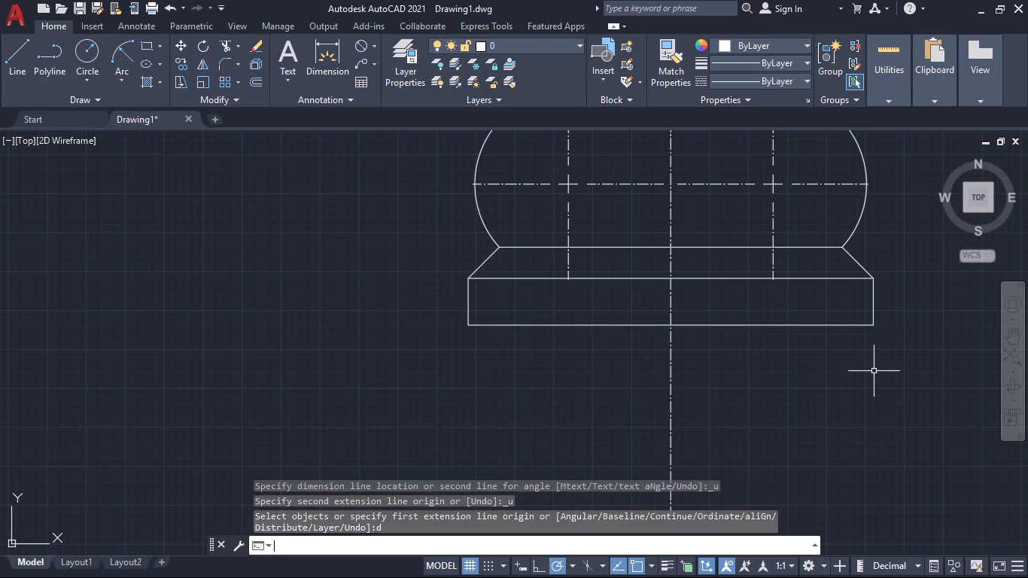
Modify the Standard dimension style with an arrow size of 1 and a text height of 2.
key(d)
key(Return)
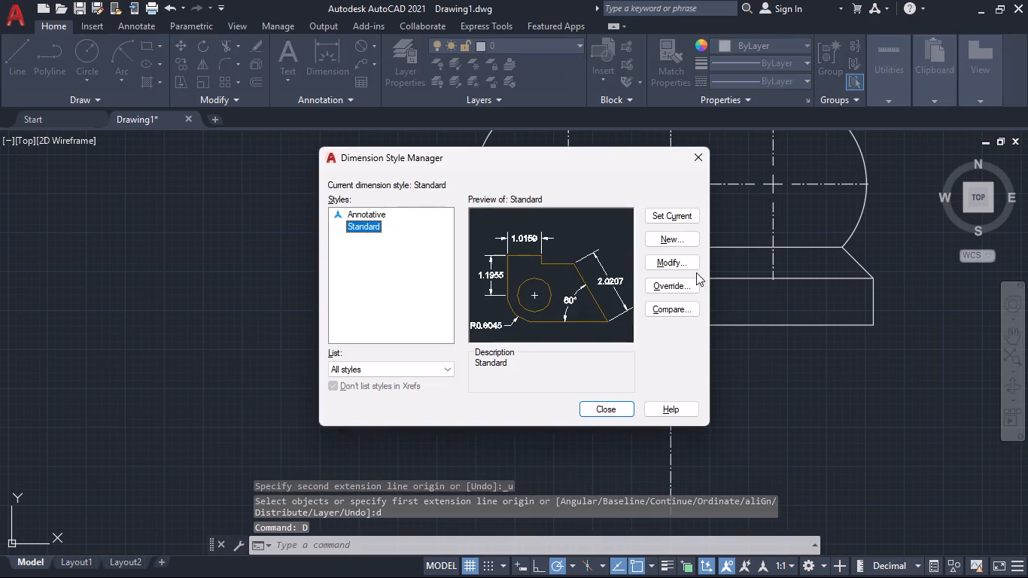
click(681, 266)
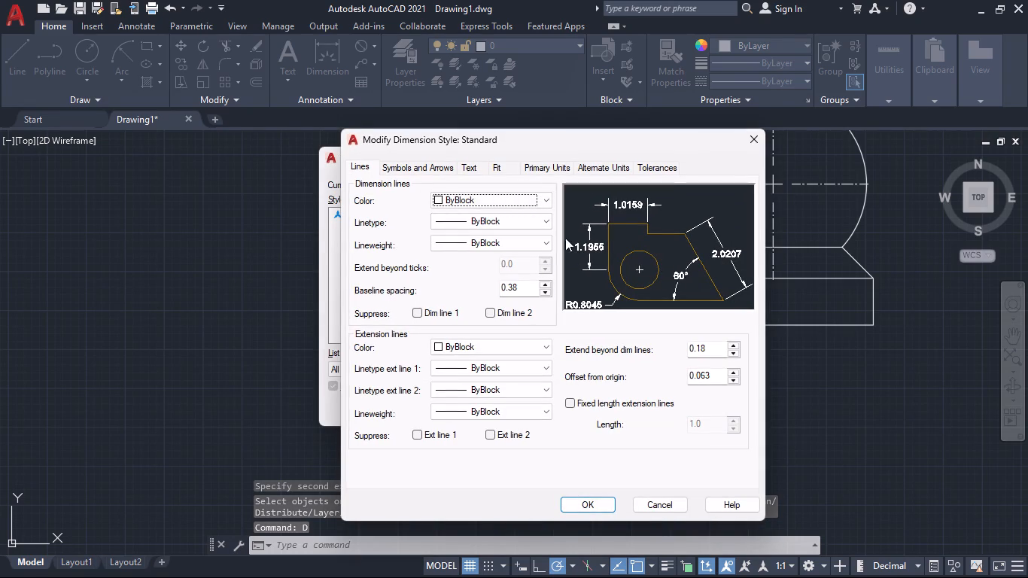
click(439, 165)
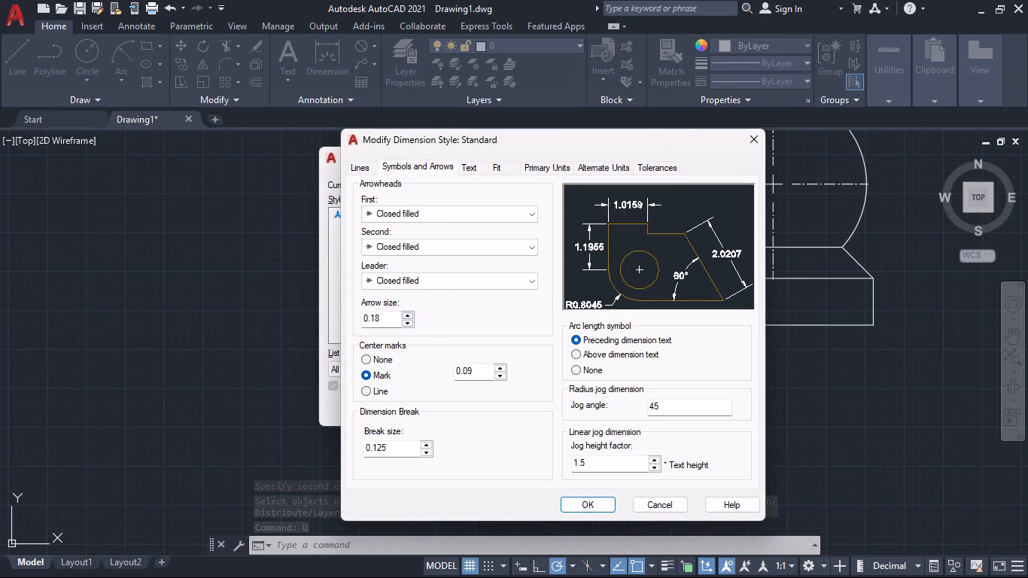
double_click(394, 316)
key(1)
key(Return)
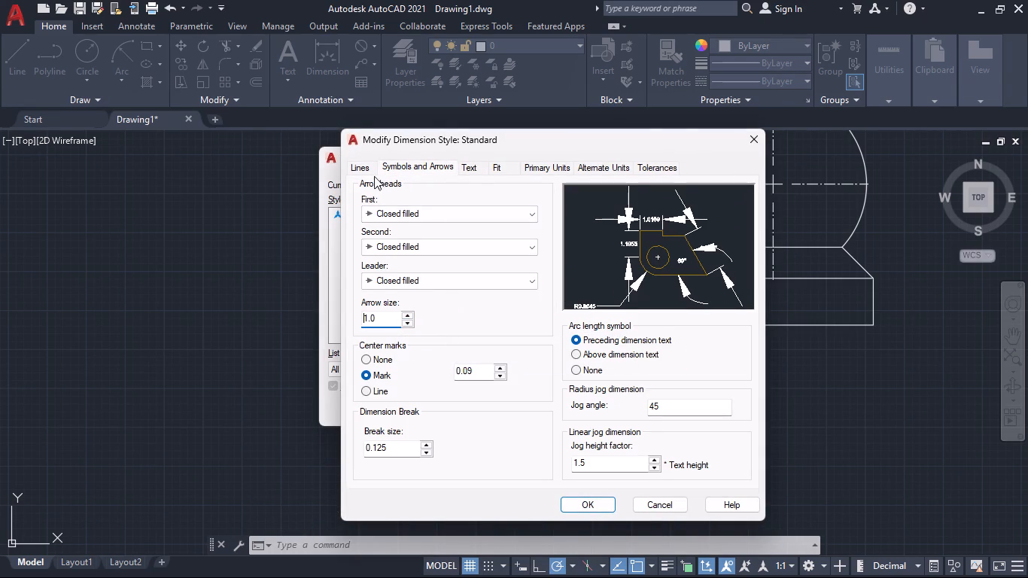
click(466, 163)
double_click(519, 278)
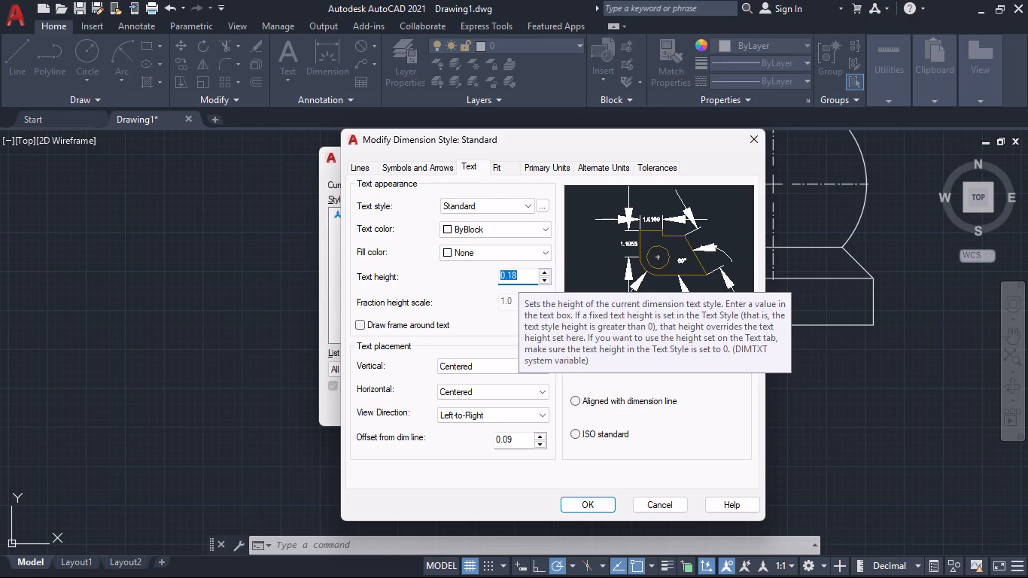
key(2)
key(Return)
Set the Standard style's linear dimension precision to 0.0, then save it and make the style current.
click(519, 166)
click(525, 169)
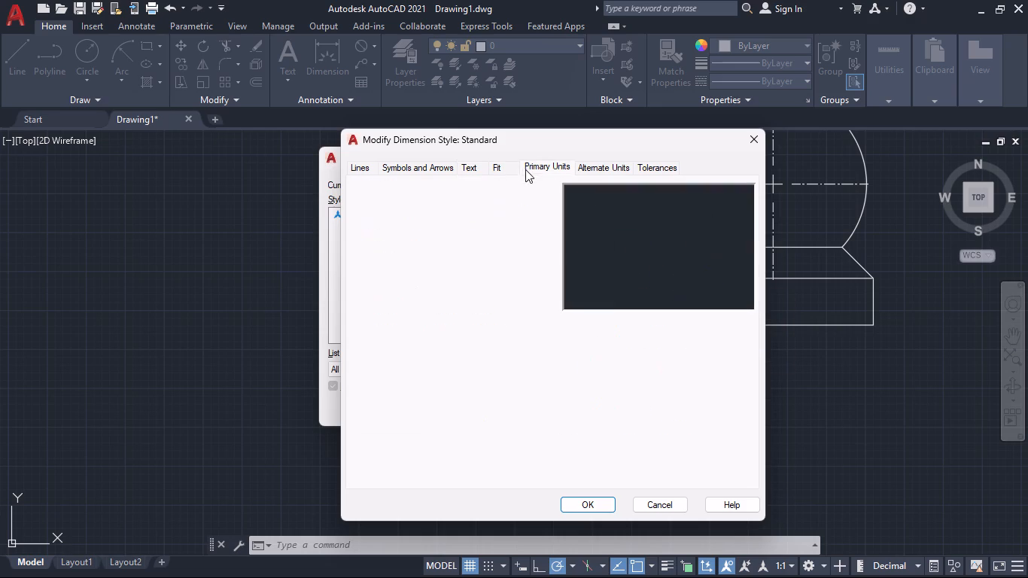
click(495, 227)
click(476, 239)
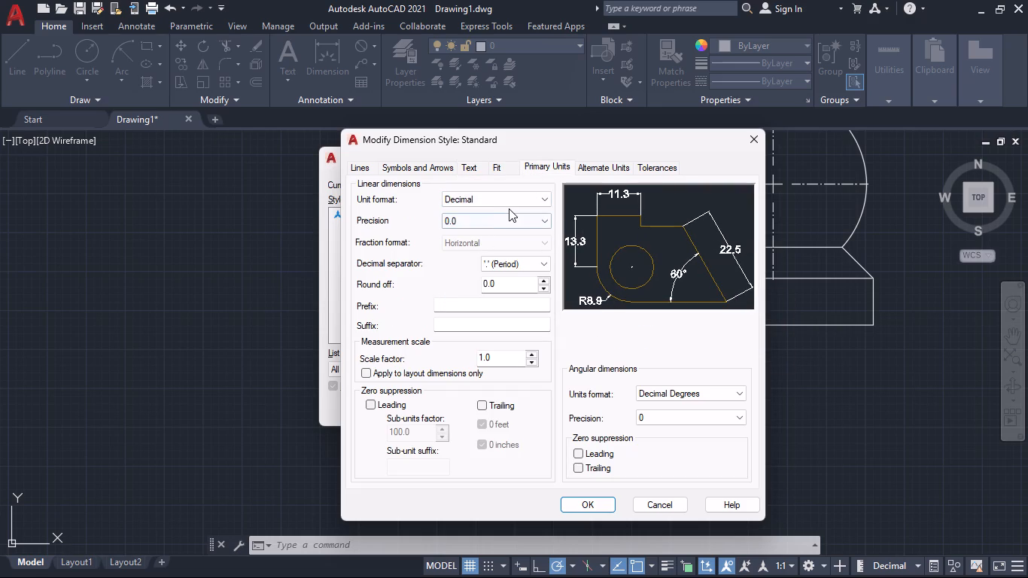
click(509, 208)
click(516, 223)
click(491, 236)
click(508, 217)
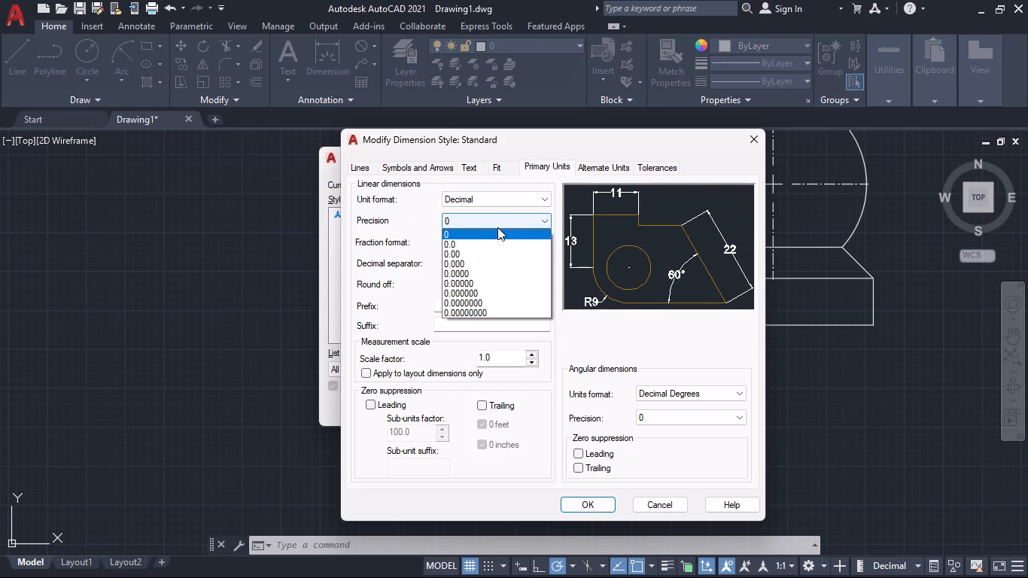
click(488, 239)
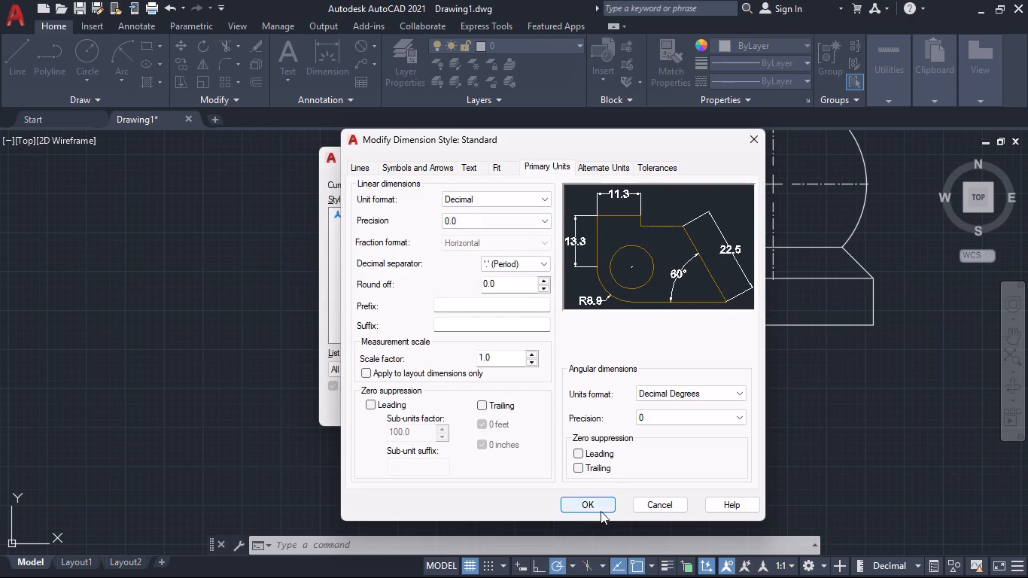
click(601, 511)
click(680, 220)
click(607, 405)
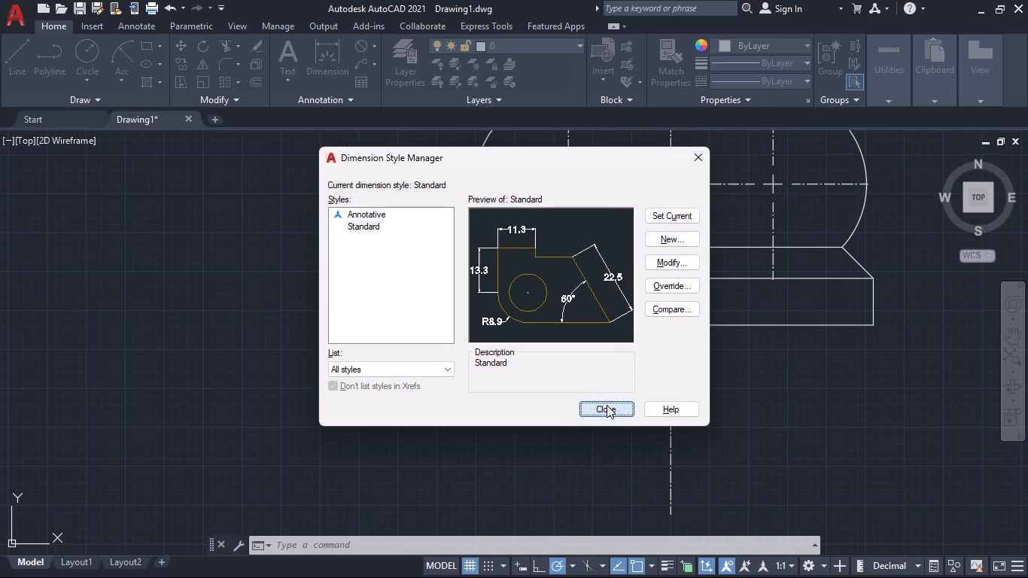
Dimension the full width of the pawn's bottom edge from corner to corner, placing the dimension line just below the base.
middle_drag(758, 418, 667, 403)
click(328, 68)
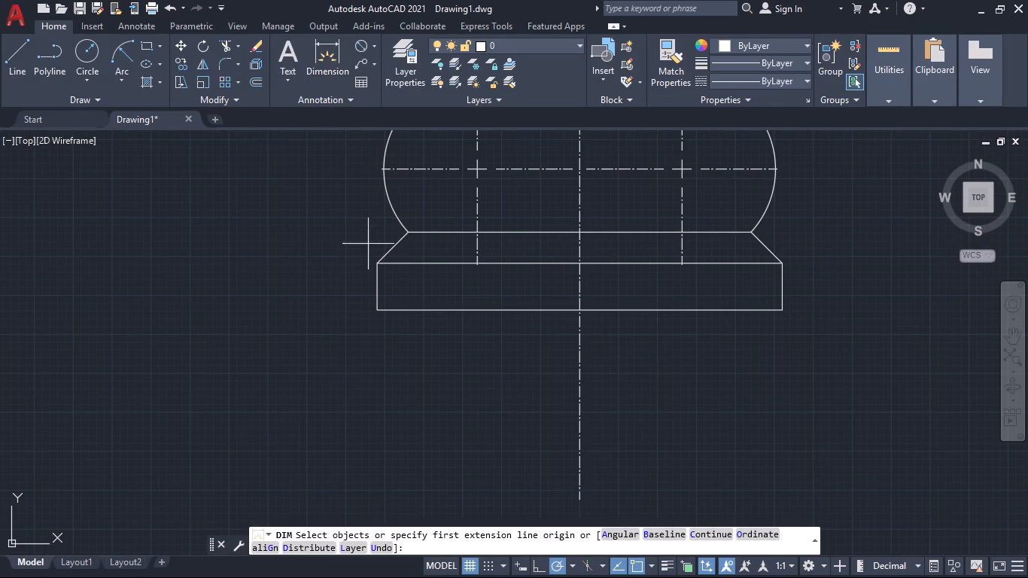
click(373, 312)
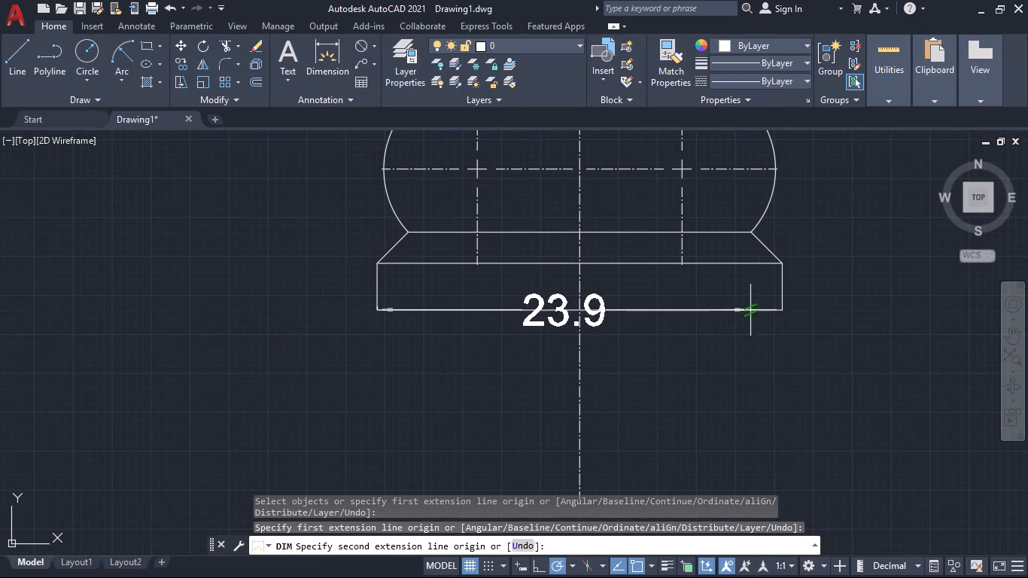
click(788, 314)
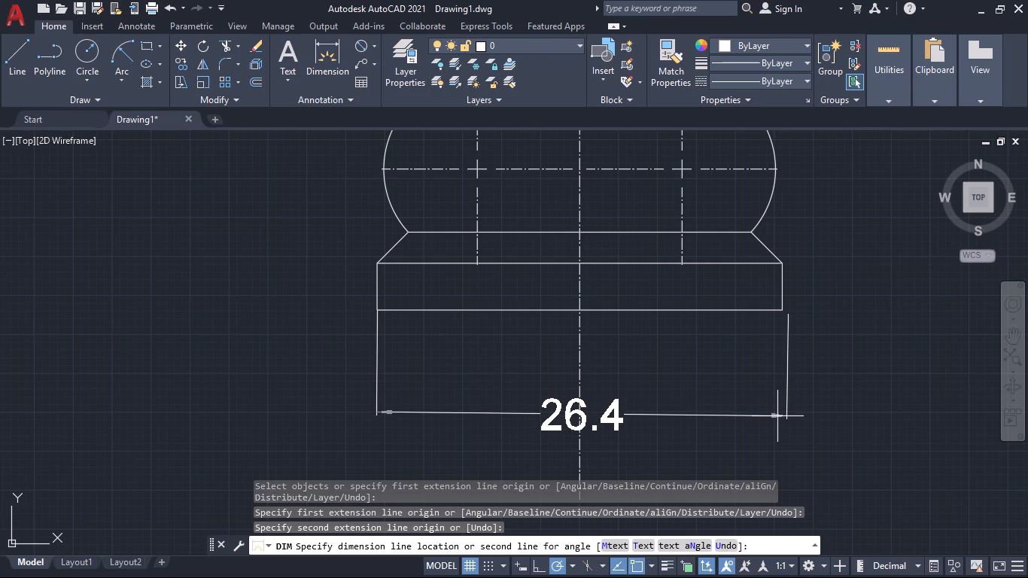
key(ctrl+z)
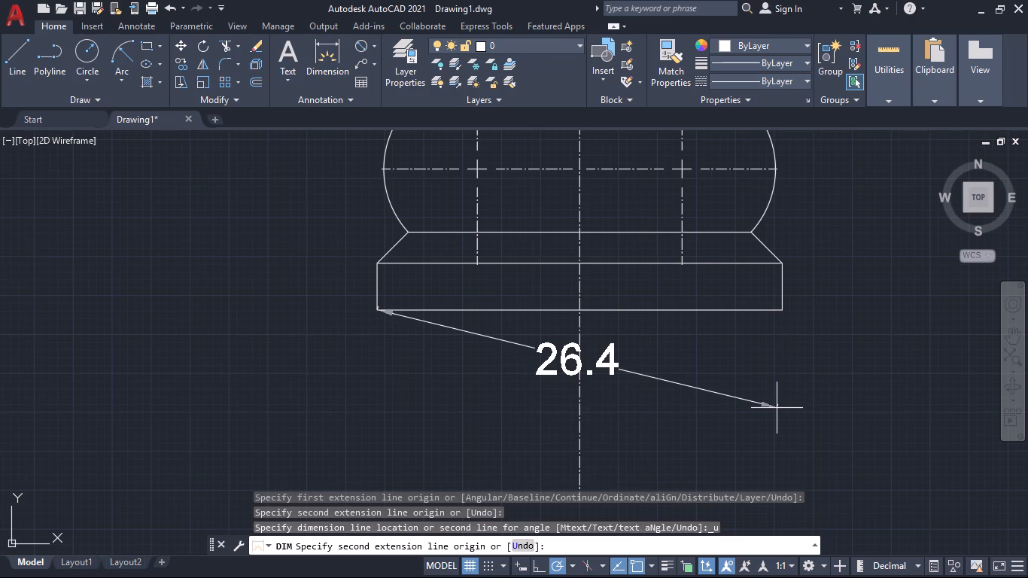
scroll(787, 306, up, 3)
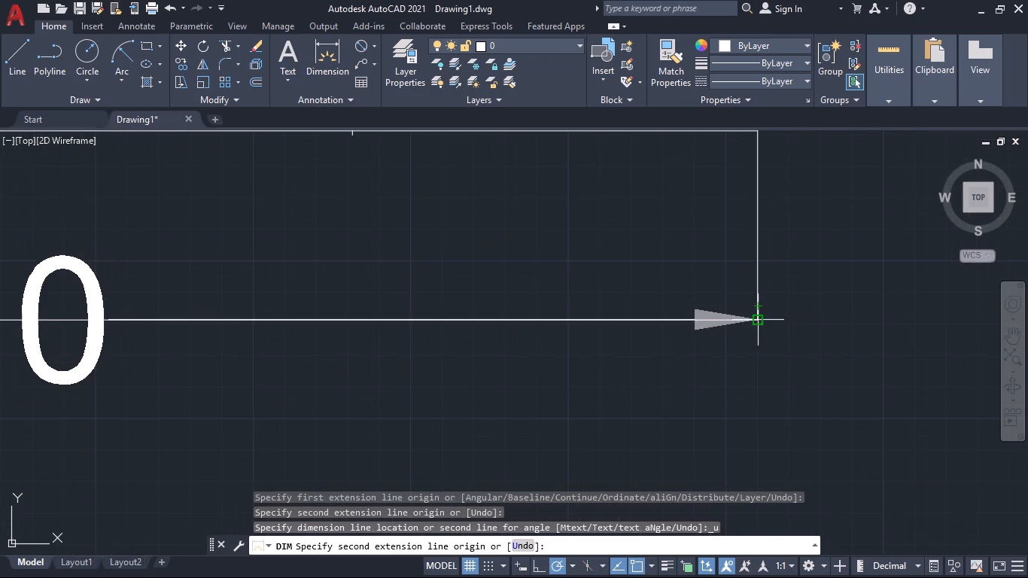
click(755, 318)
middle_drag(741, 388, 753, 275)
scroll(753, 292, down, 3)
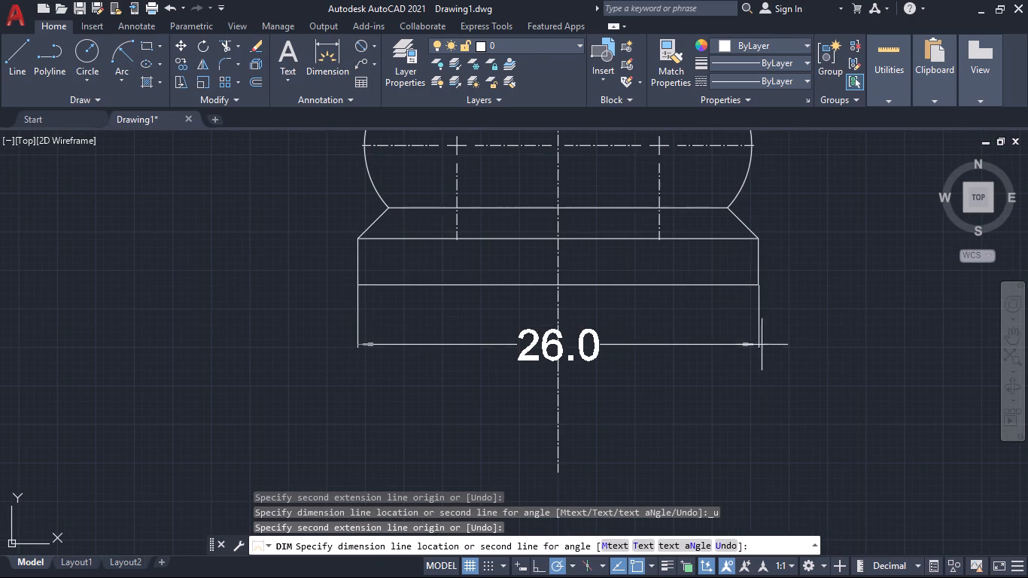
click(763, 352)
scroll(828, 350, down, 3)
middle_drag(868, 358, 745, 399)
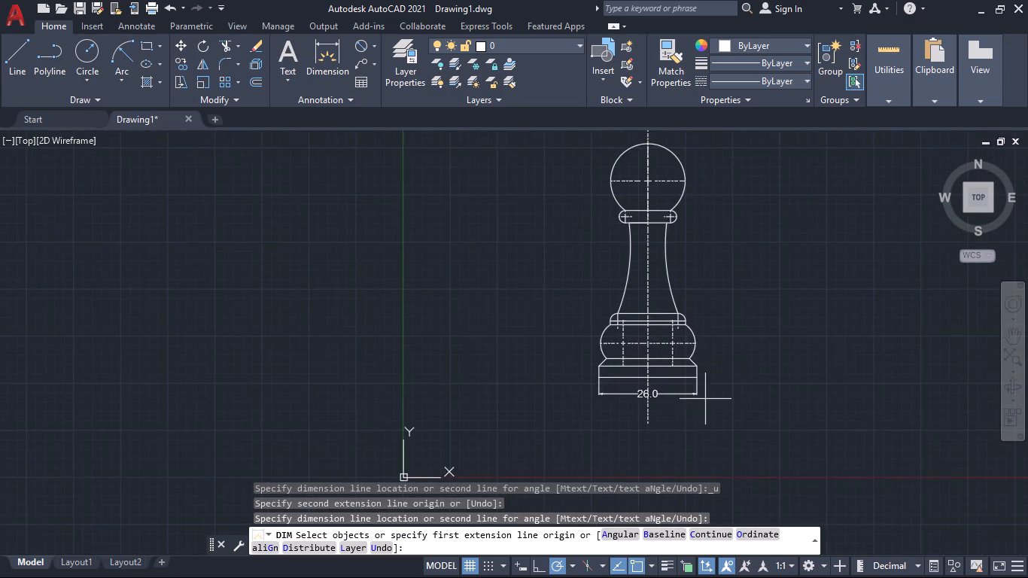
scroll(701, 399, up, 1)
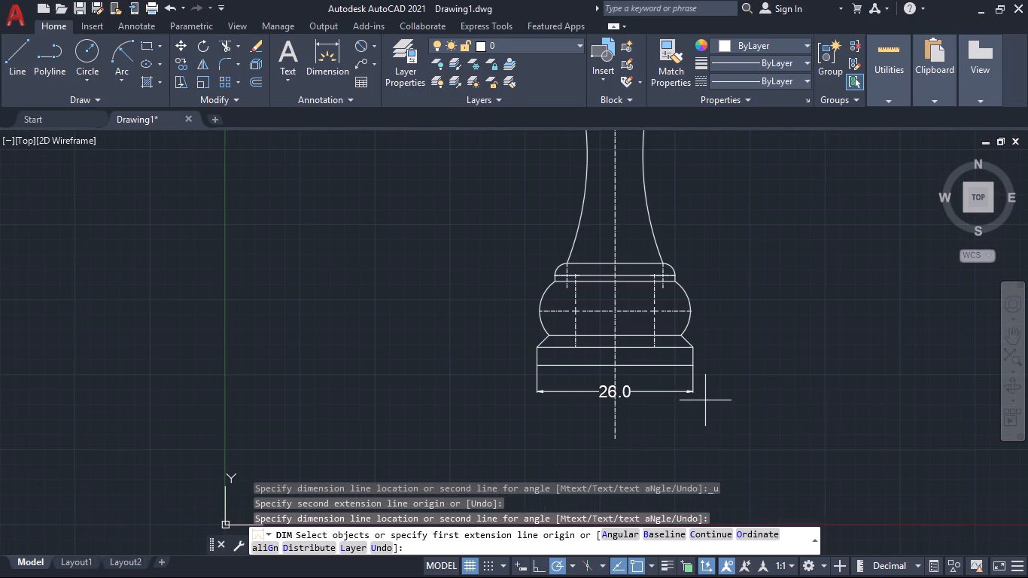
key(Escape)
Reduce the Standard dimension style's arrow size to 0.75.
key(d)
key(Return)
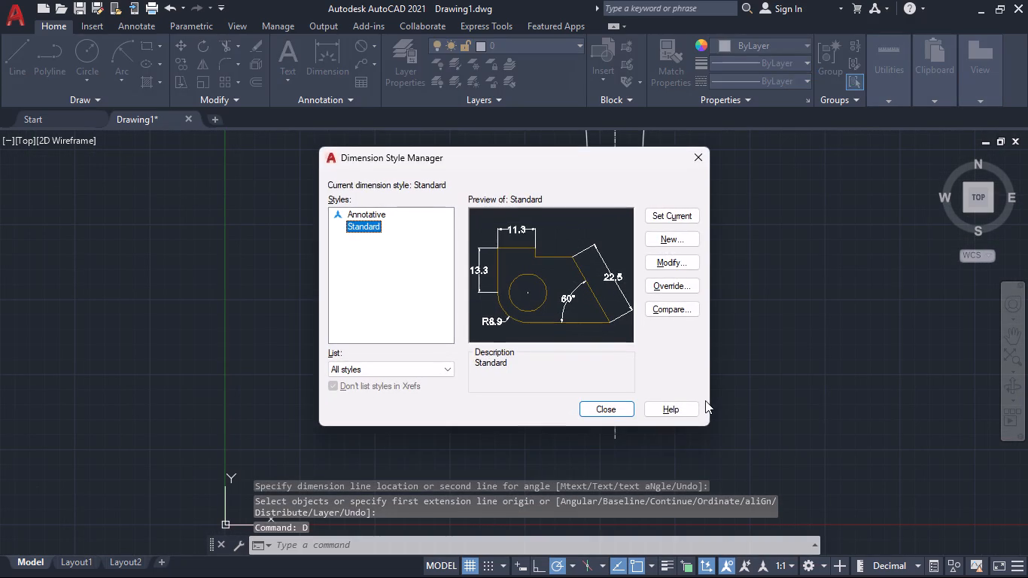
click(658, 255)
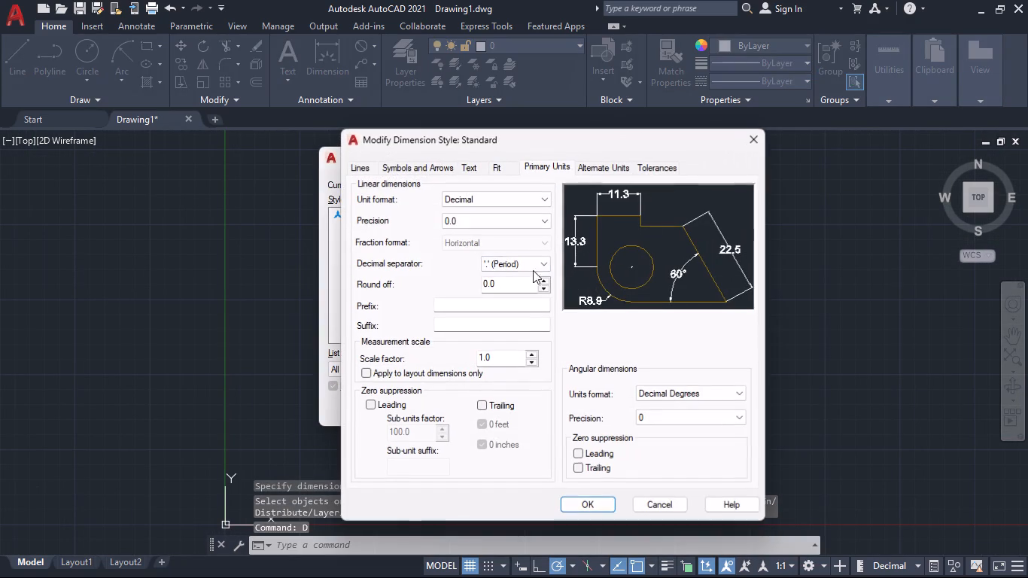
click(430, 162)
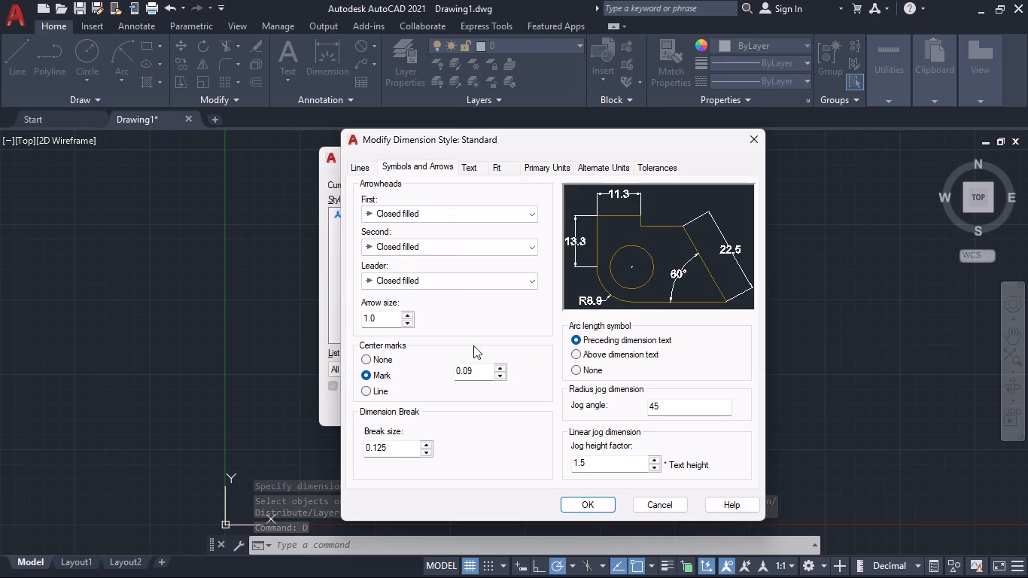
double_click(388, 321)
text(0.75)
key(Return)
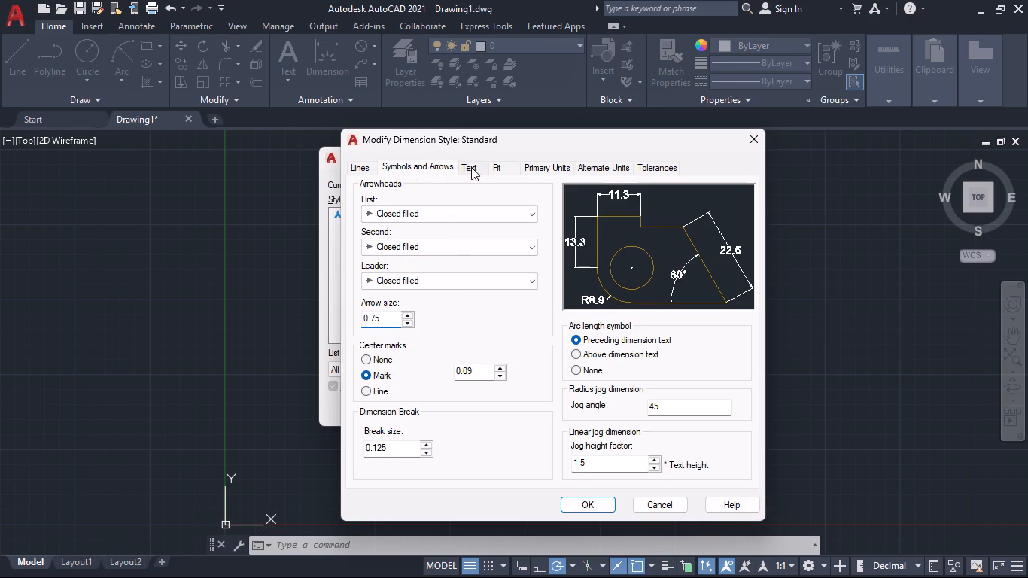
Set the Standard dimension style's text height to 1.25, then save it and make the style current.
click(471, 167)
double_click(520, 270)
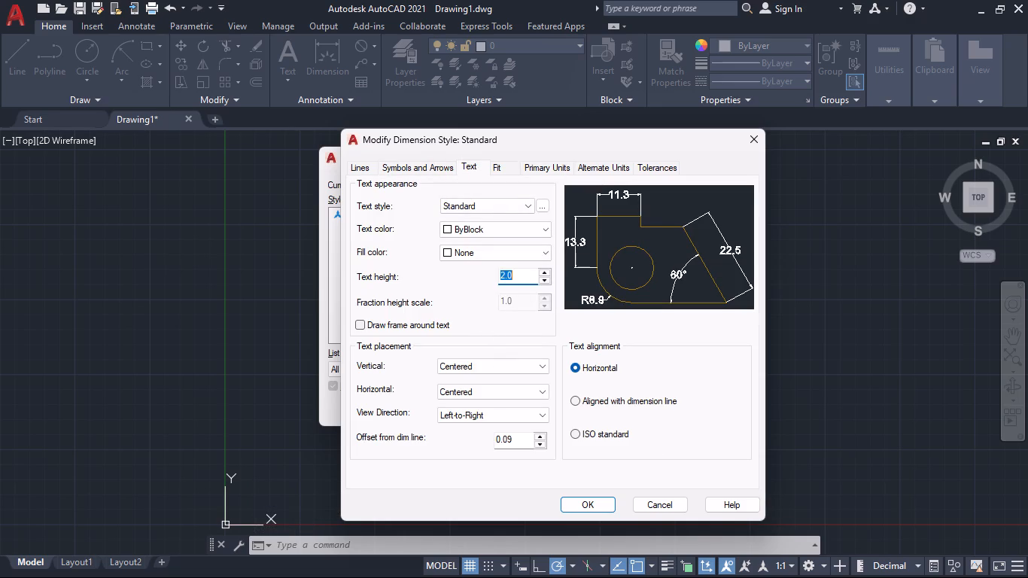
text(1.25)
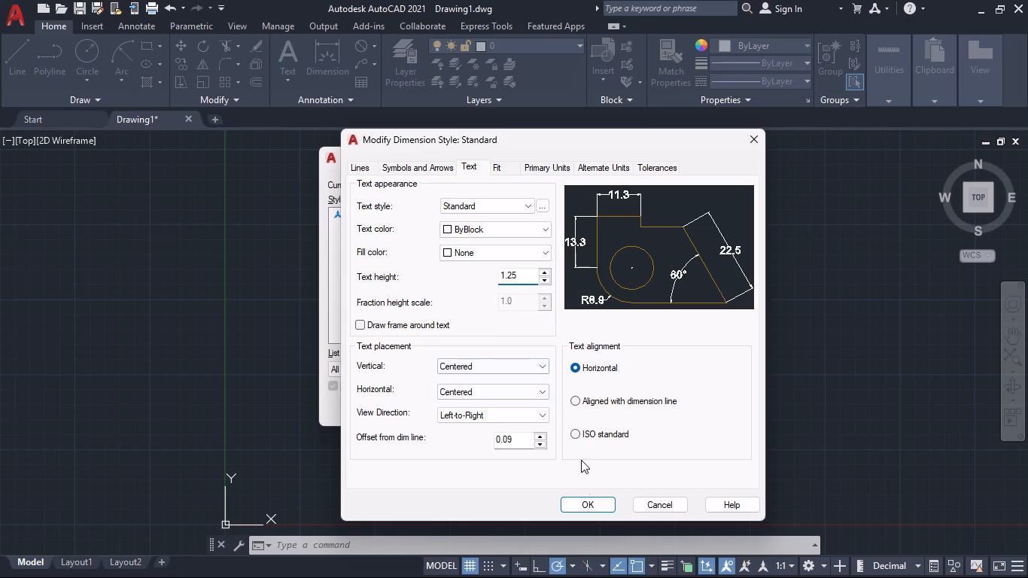
click(593, 514)
click(588, 503)
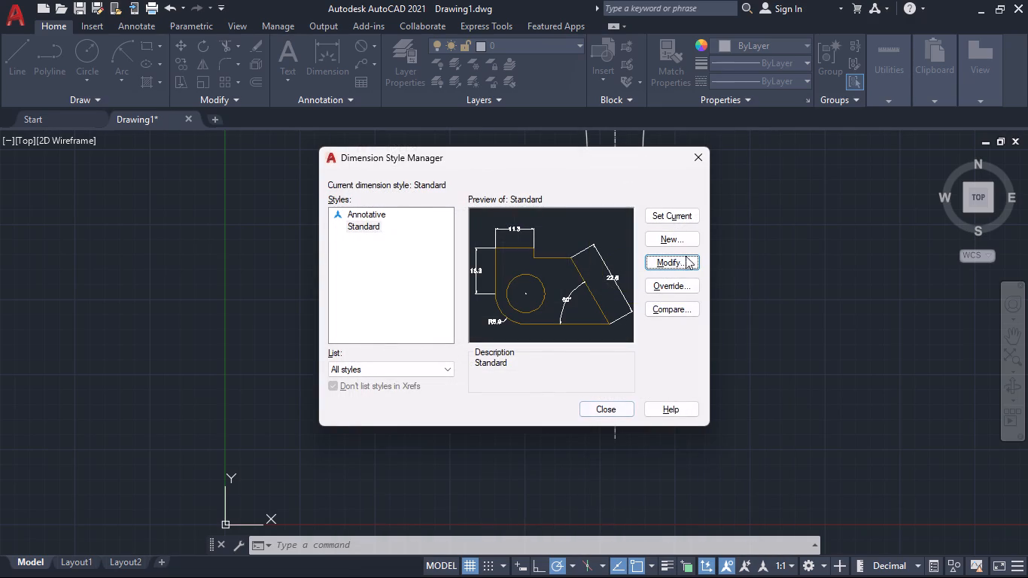
click(680, 221)
click(602, 412)
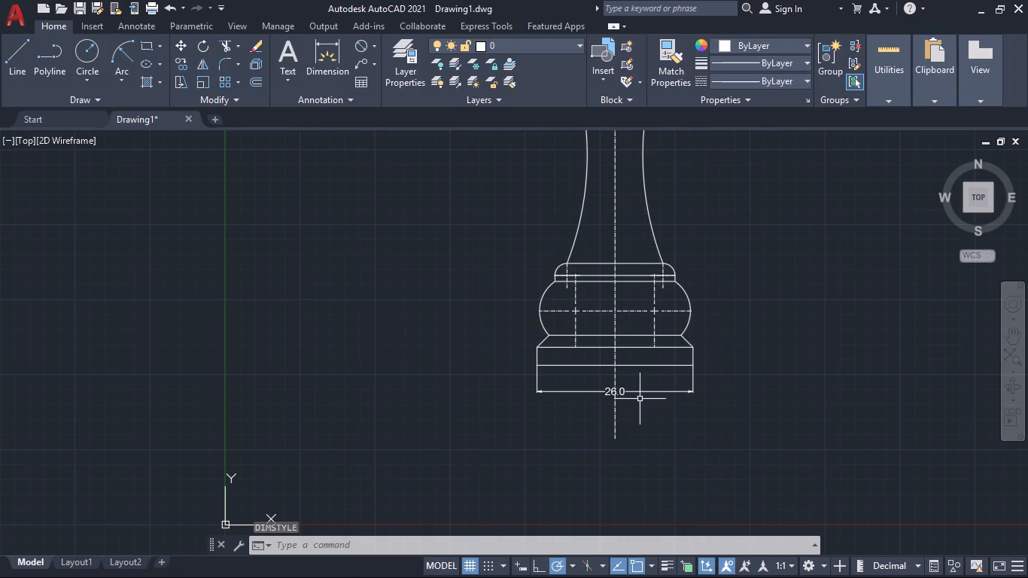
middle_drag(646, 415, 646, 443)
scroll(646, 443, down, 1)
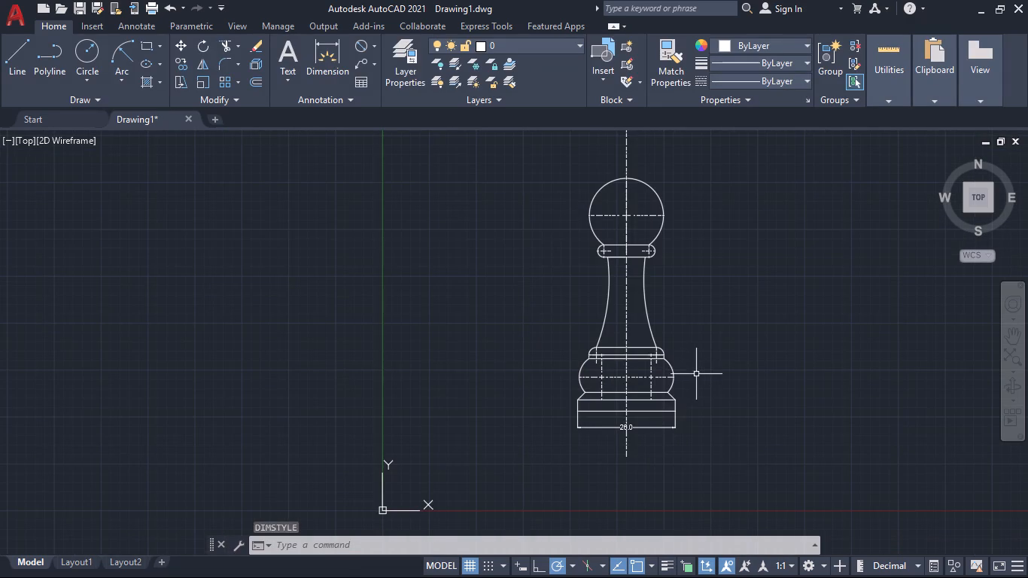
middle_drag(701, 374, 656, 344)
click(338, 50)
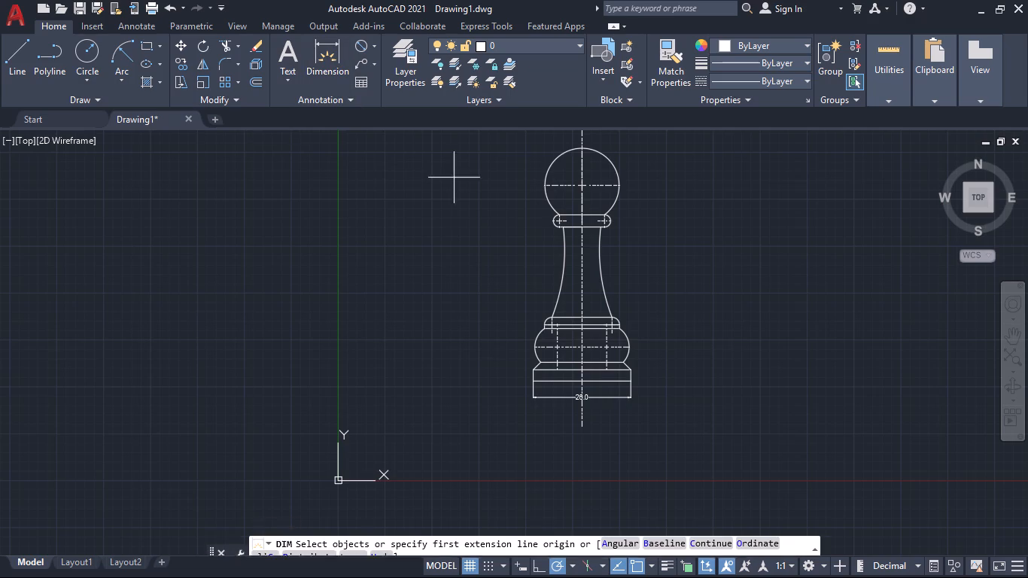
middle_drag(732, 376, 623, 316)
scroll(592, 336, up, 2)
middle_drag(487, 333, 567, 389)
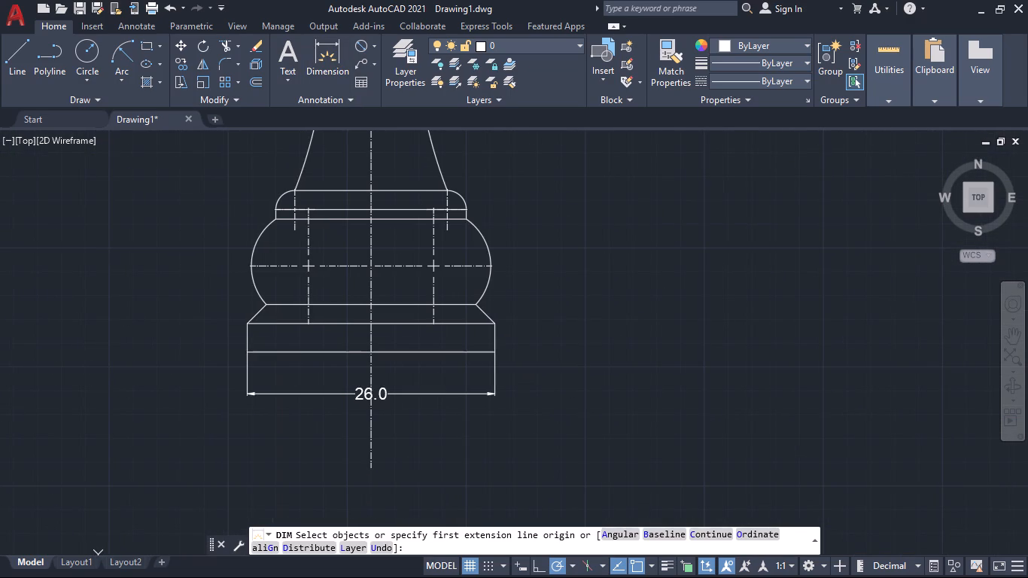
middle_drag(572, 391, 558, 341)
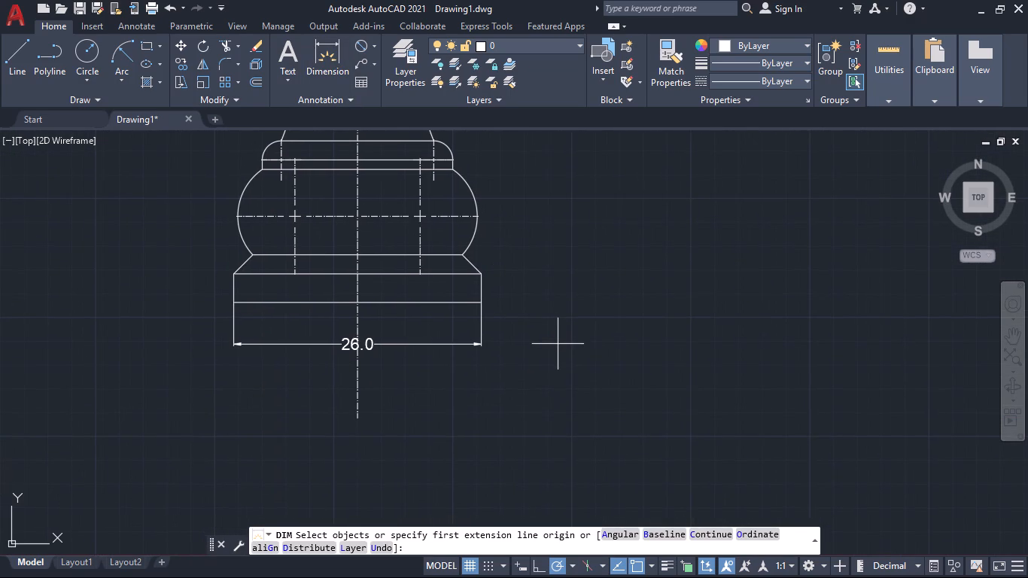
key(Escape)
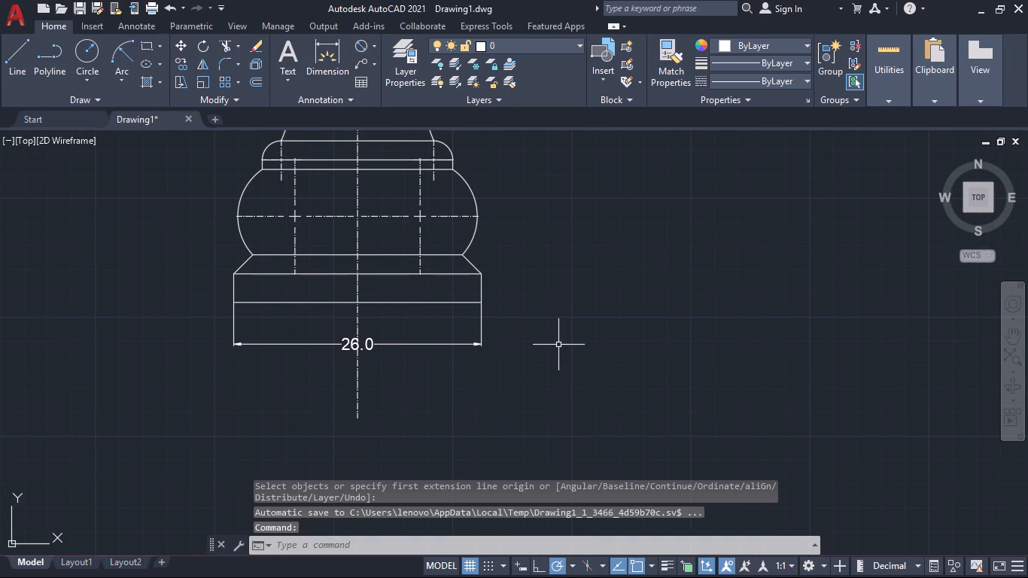
Quick-dimension (QDIM) the pawn's right half with a continuous chain of vertical dimensions placed well to the right of the profile.
key(d)
key(BackSpace)
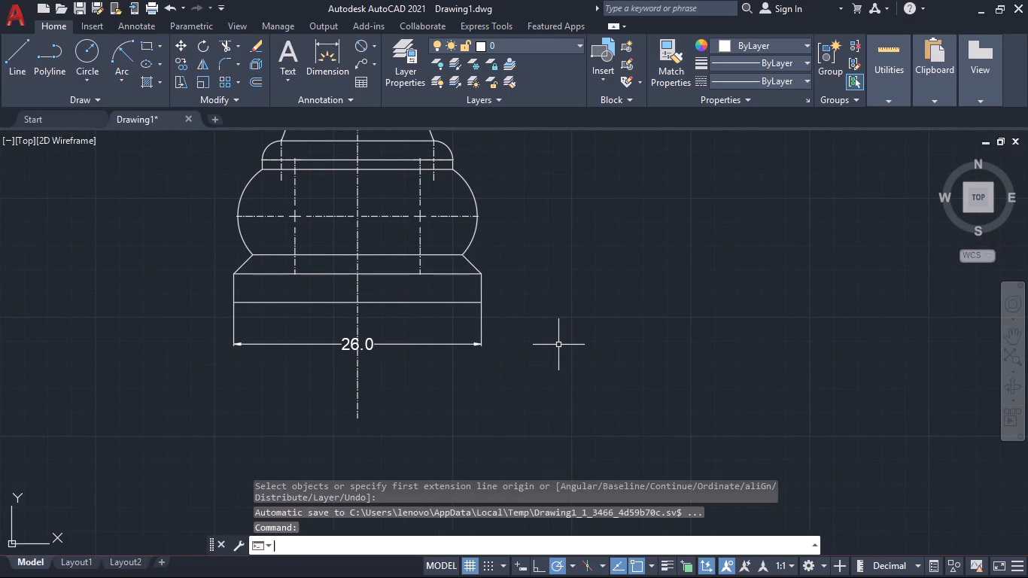
text(qdim)
click(342, 523)
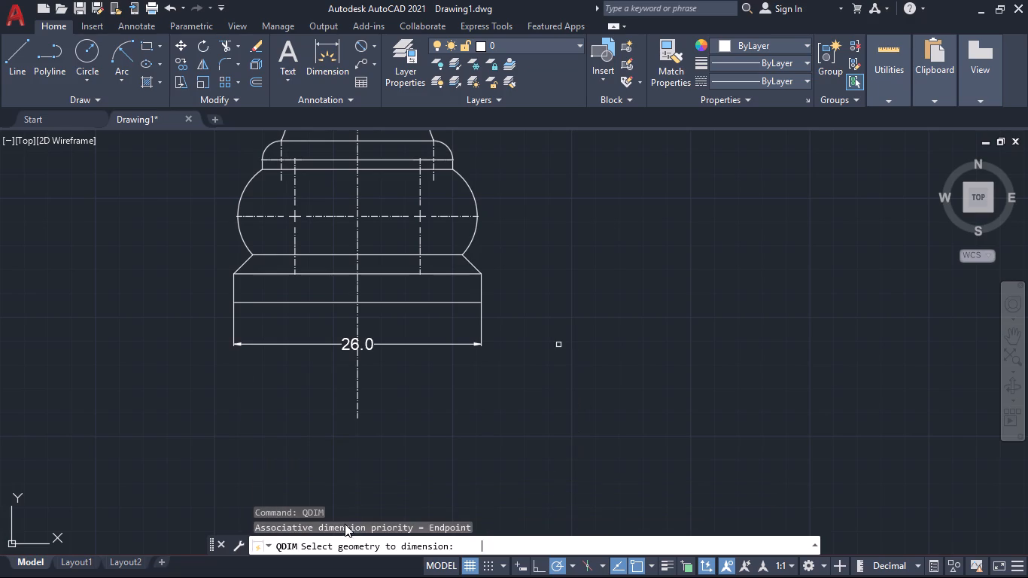
middle_drag(592, 235, 625, 314)
scroll(606, 268, down, 1)
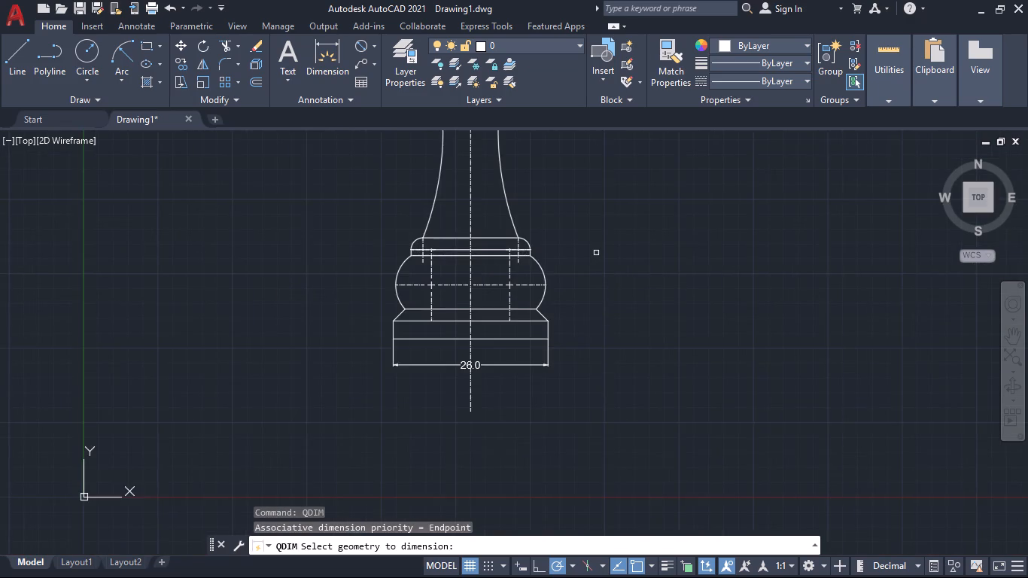
scroll(596, 253, down, 1)
middle_drag(596, 239, 596, 312)
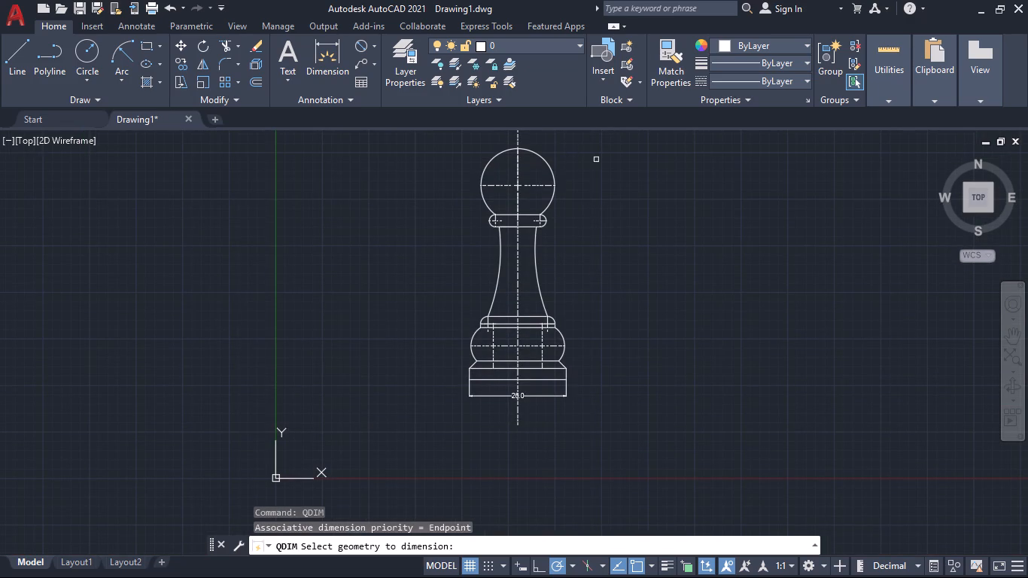
click(630, 432)
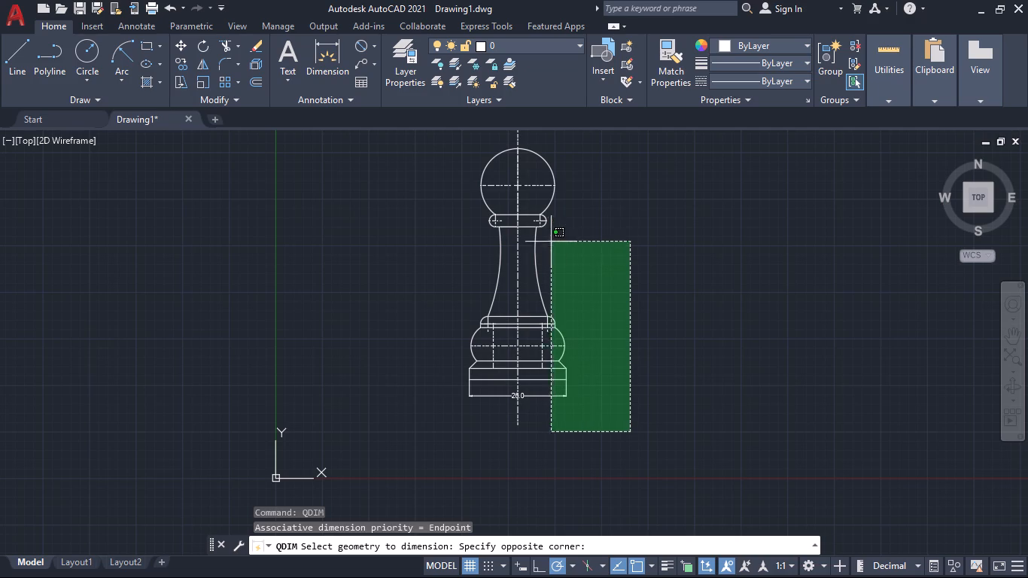
click(537, 147)
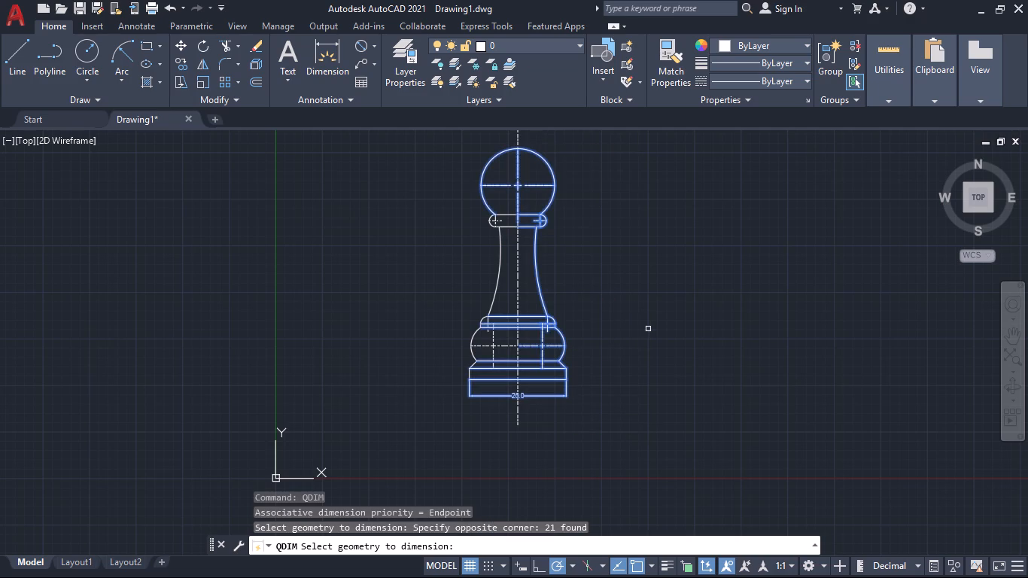
key(Return)
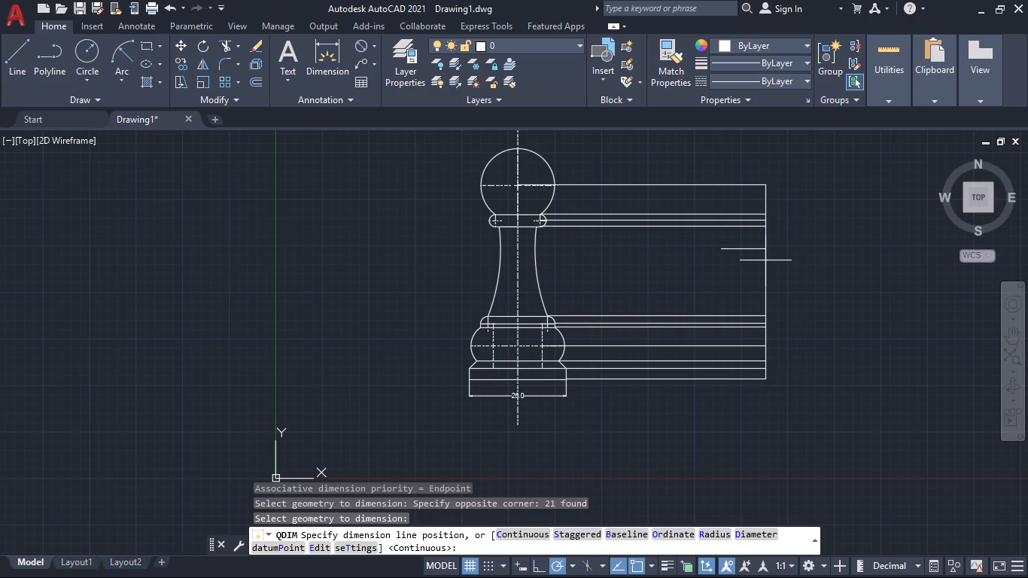
click(741, 260)
Examine the new chain of vertical dimensions along the pawn's height for spacing and attachment points.
scroll(755, 322, up, 1)
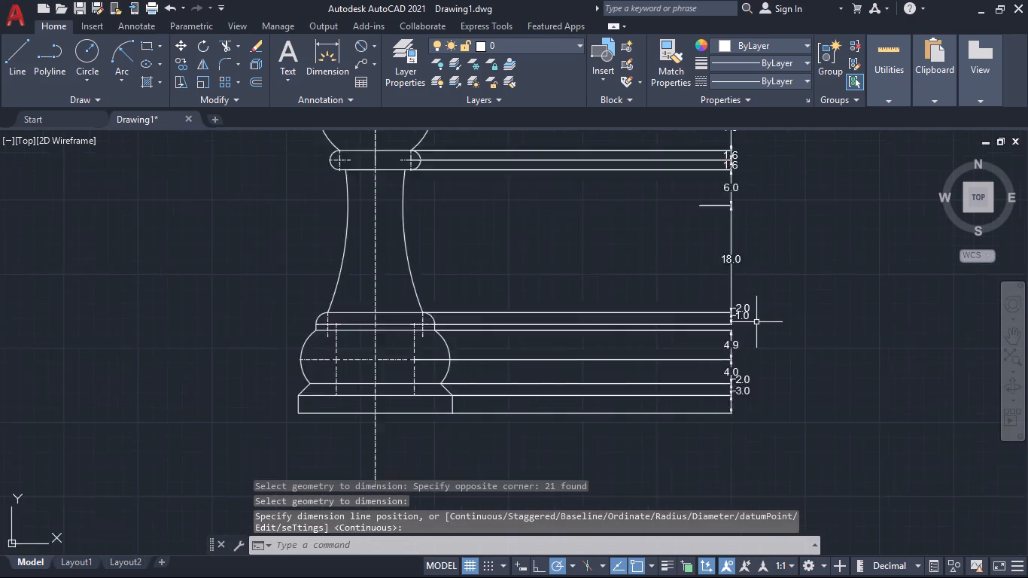
scroll(761, 322, up, 2)
scroll(764, 327, down, 3)
scroll(570, 318, up, 1)
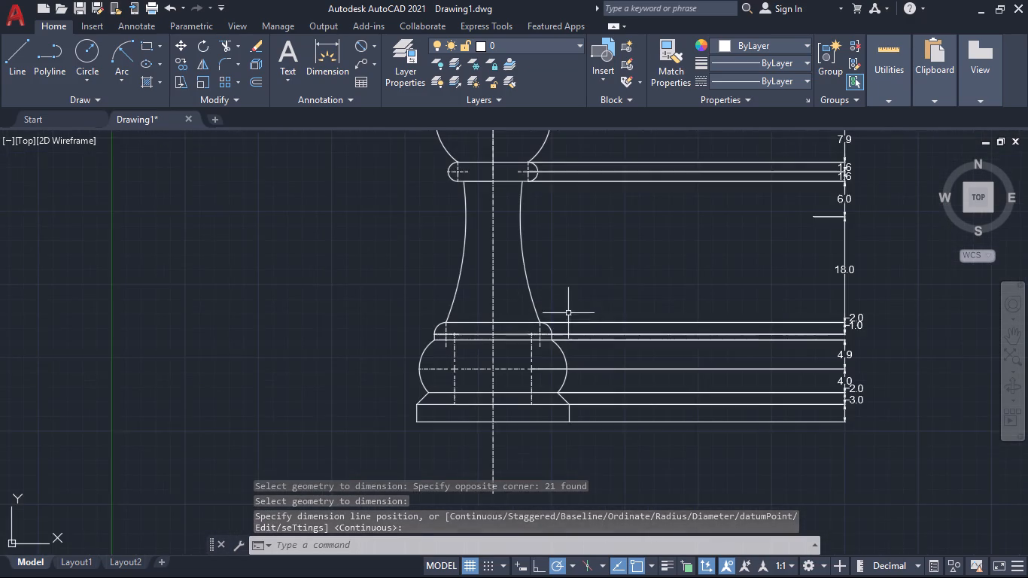
middle_drag(631, 275, 529, 442)
middle_drag(555, 430, 478, 385)
scroll(478, 385, down, 1)
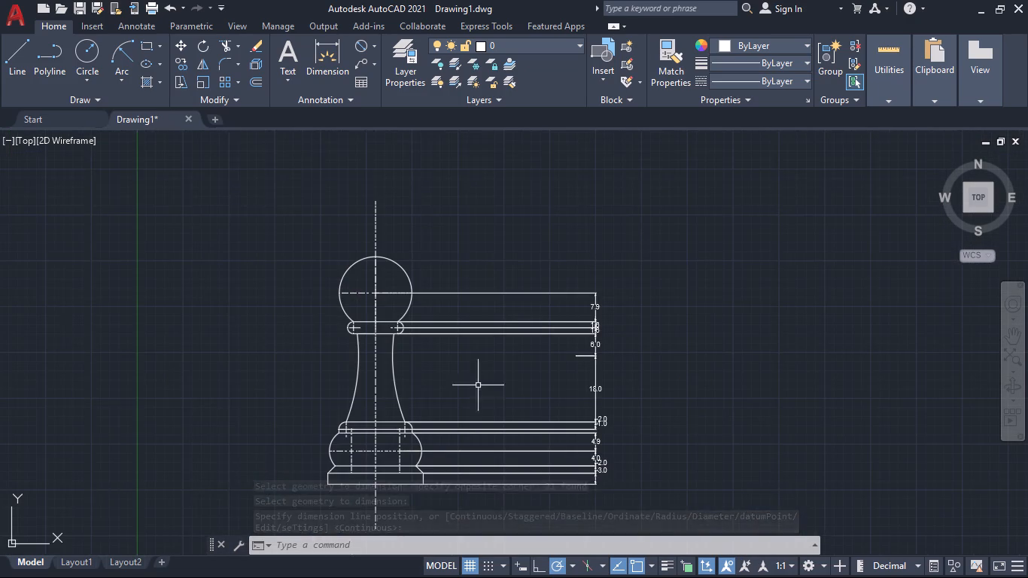
middle_drag(499, 390, 421, 402)
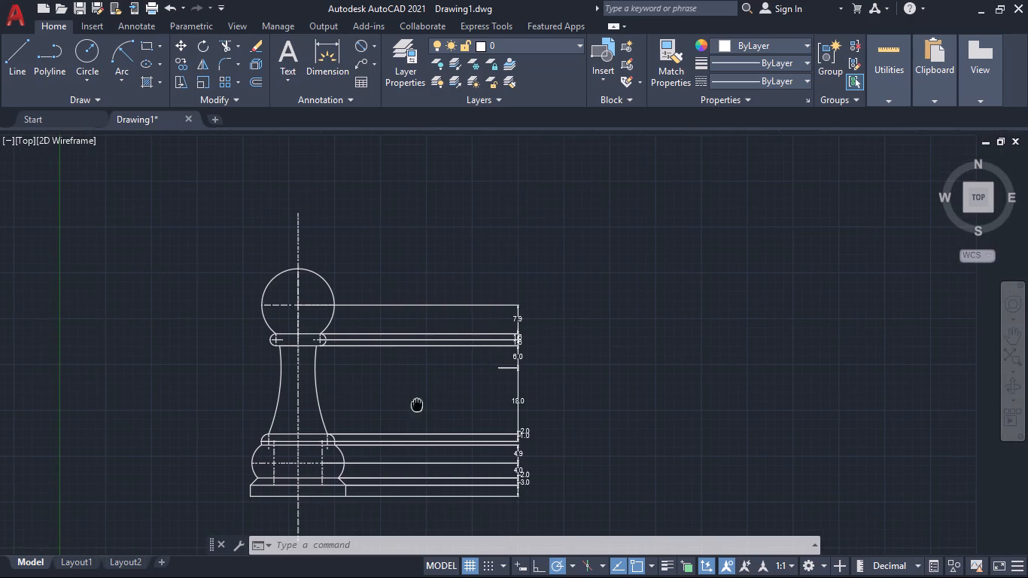
Stretch the uppermost vertical dimension's origin from the head circle's center to the topmost point of the head.
scroll(493, 333, up, 2)
click(551, 295)
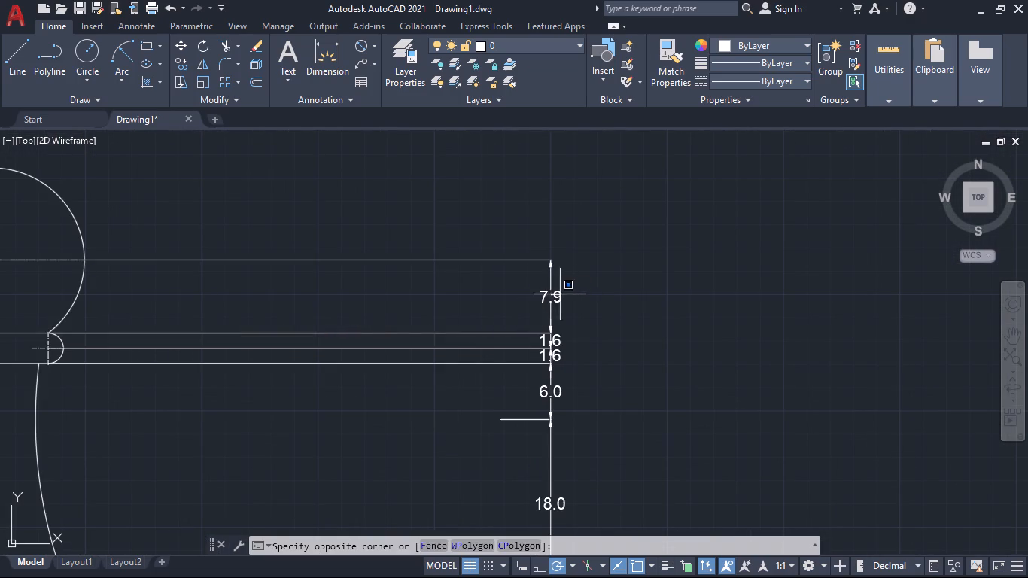
click(557, 296)
click(578, 308)
click(551, 299)
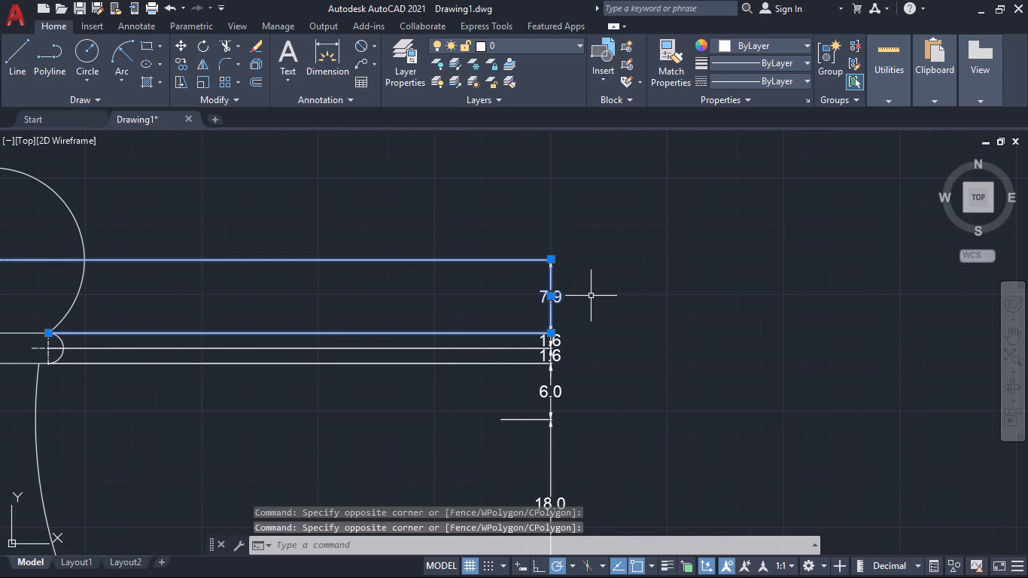
scroll(650, 307, down, 1)
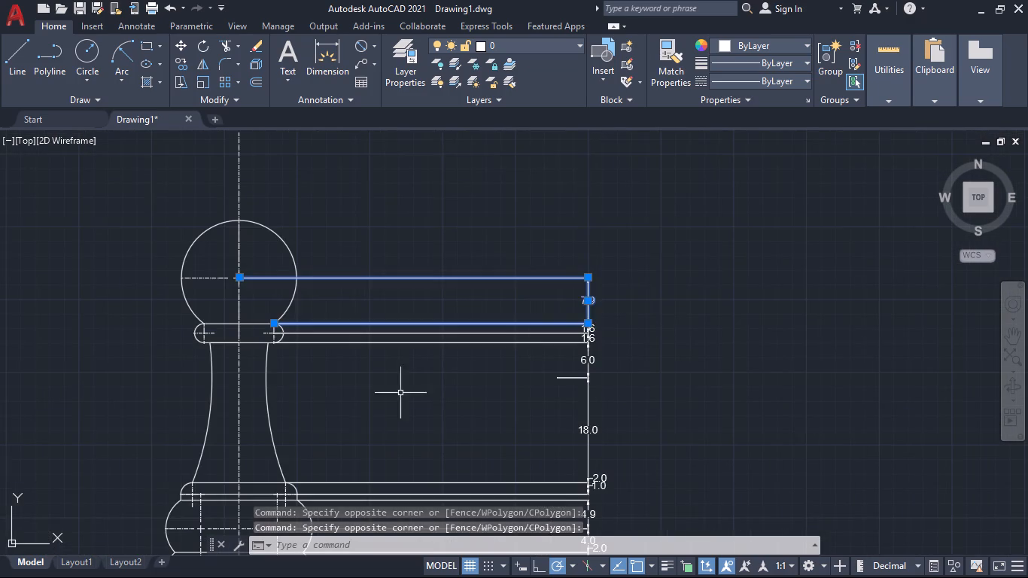
middle_drag(360, 397, 512, 421)
scroll(391, 309, up, 2)
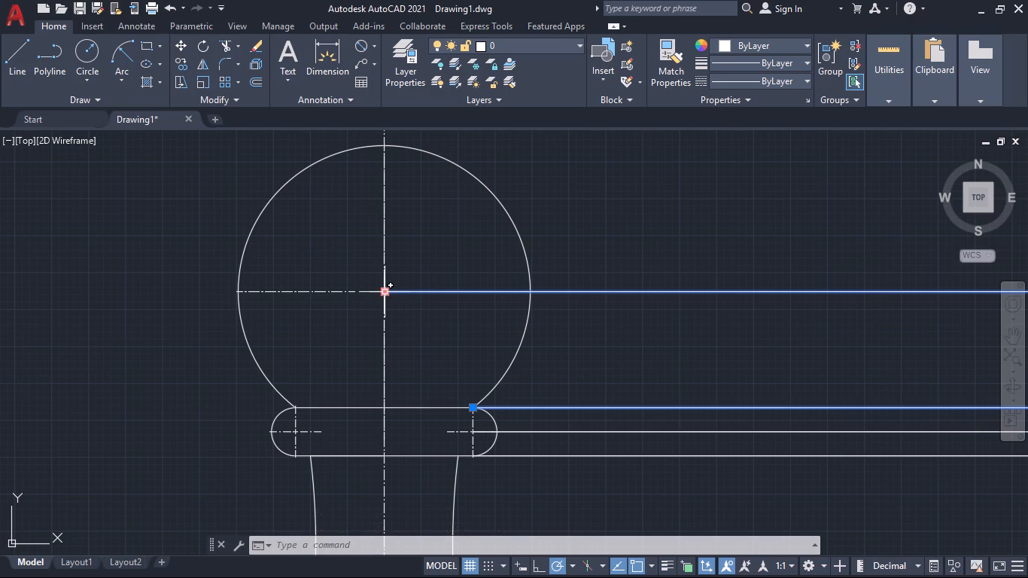
click(385, 293)
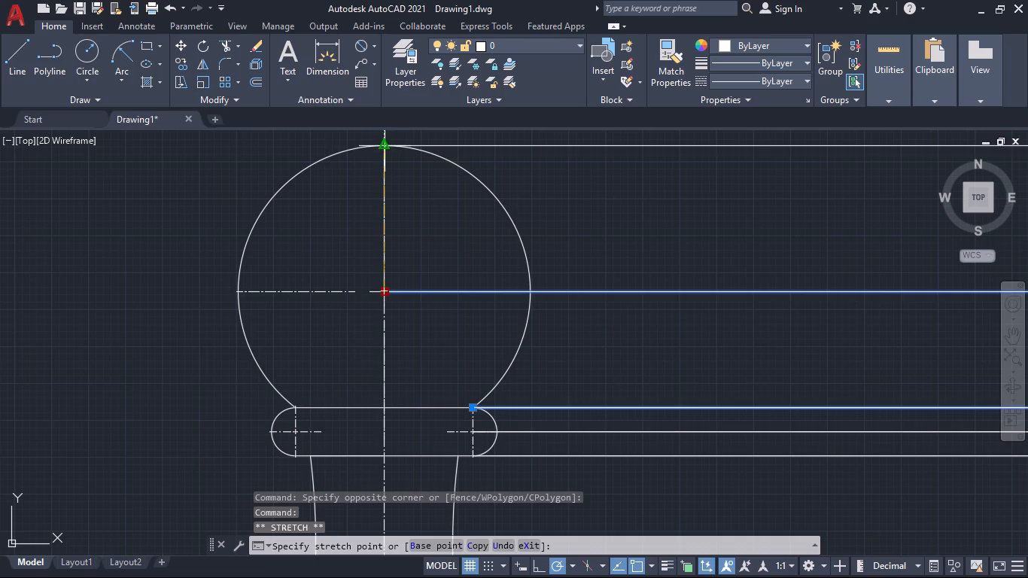
click(382, 147)
scroll(662, 273, down, 3)
middle_drag(724, 301, 578, 303)
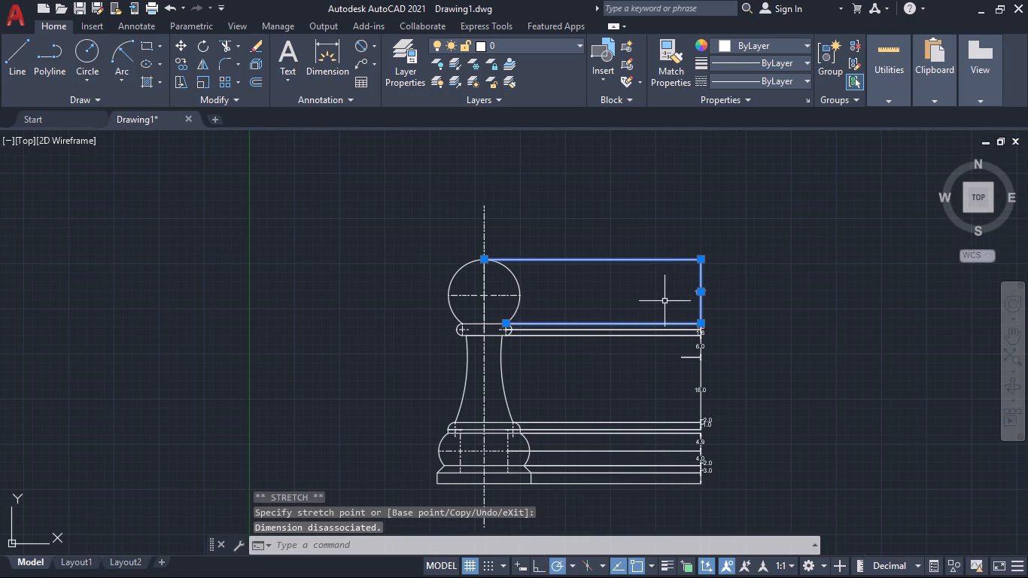
key(grave)
key(Escape)
Move the lower of the collar's two height dimensions slightly outward, to the right of the dimension chain.
scroll(734, 301, up, 3)
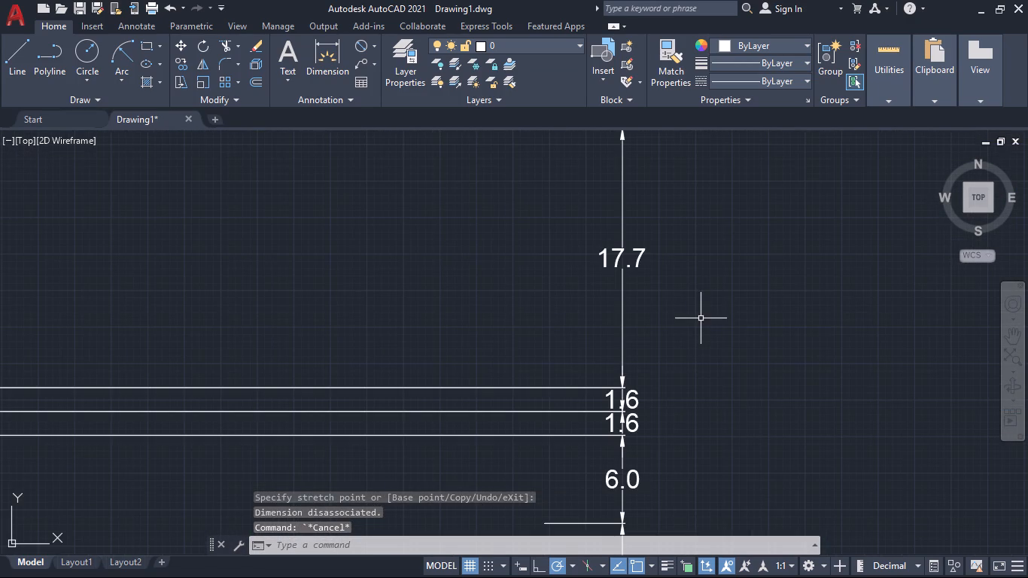
middle_drag(697, 327, 668, 301)
scroll(668, 324, down, 2)
scroll(644, 347, up, 1)
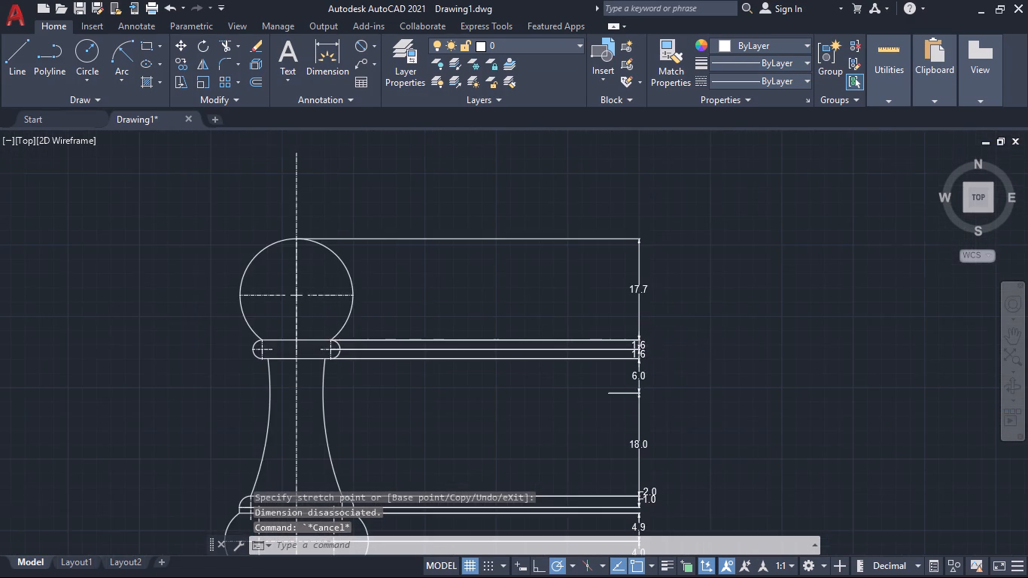
scroll(644, 347, up, 3)
scroll(652, 362, down, 4)
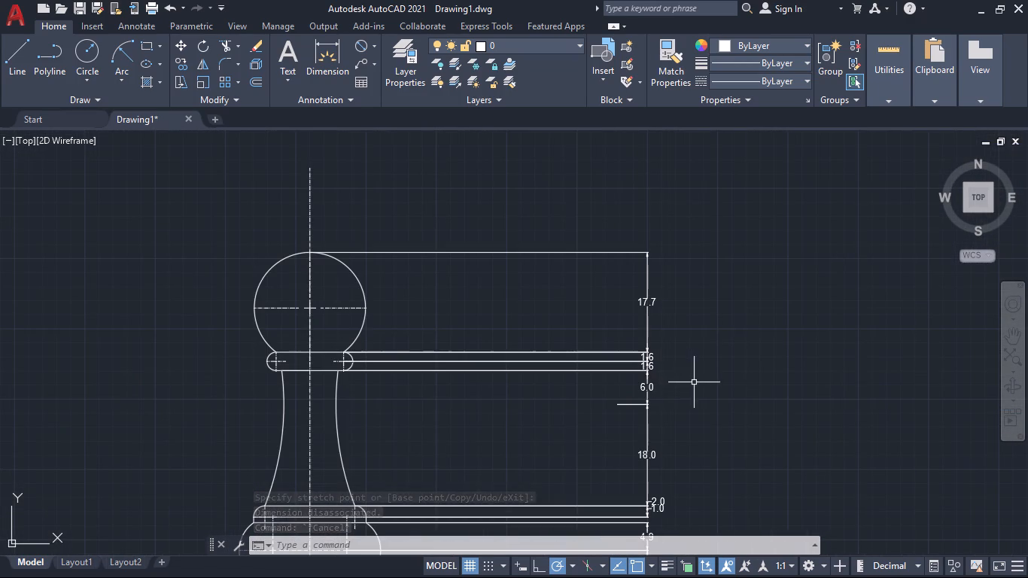
scroll(642, 372, up, 3)
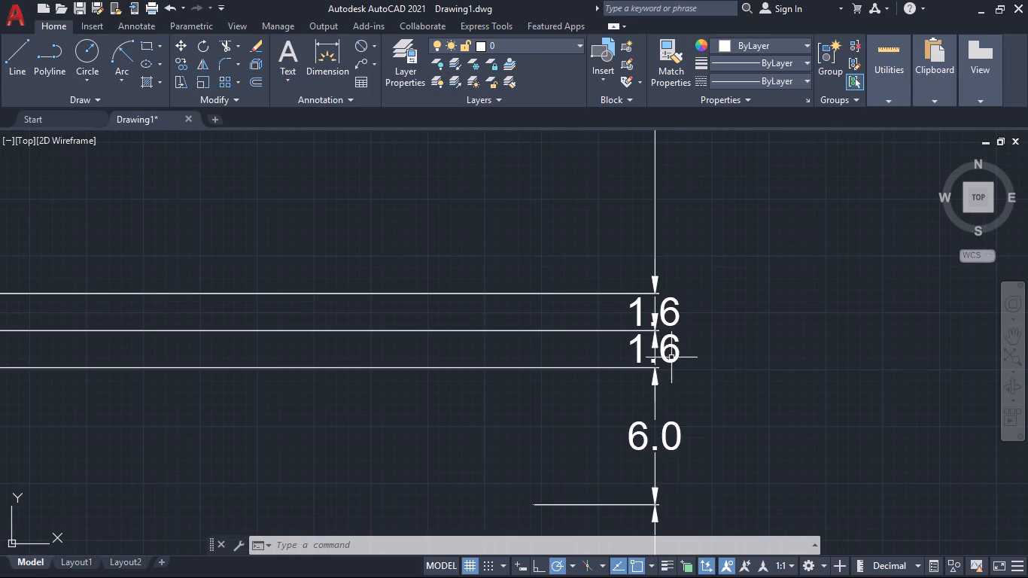
click(671, 356)
click(664, 353)
click(655, 349)
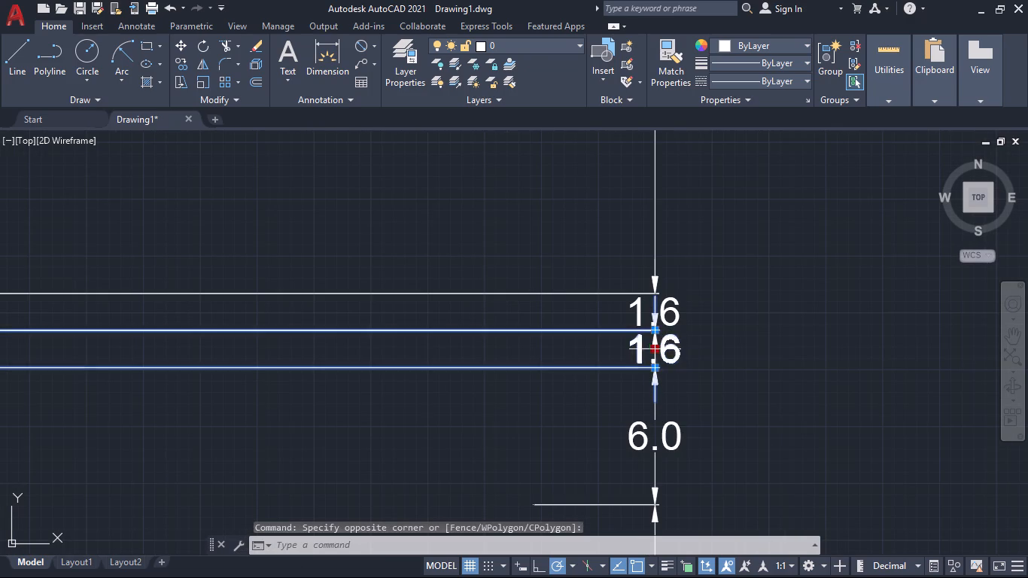
click(691, 348)
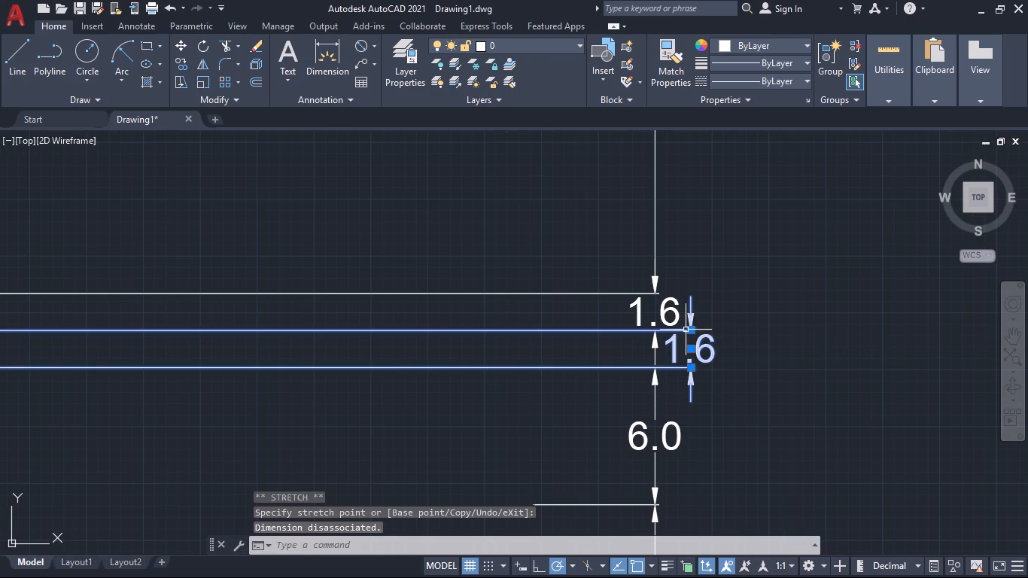
Move the upper collar height dimension inward toward the pawn, placing its text above the collar's top extension line.
click(656, 314)
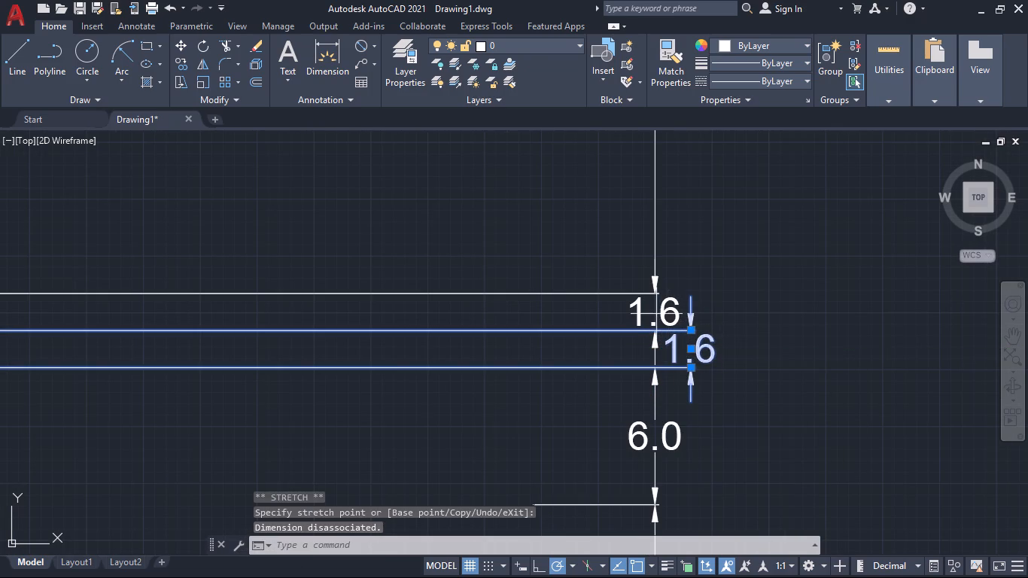
click(665, 315)
click(667, 315)
click(655, 312)
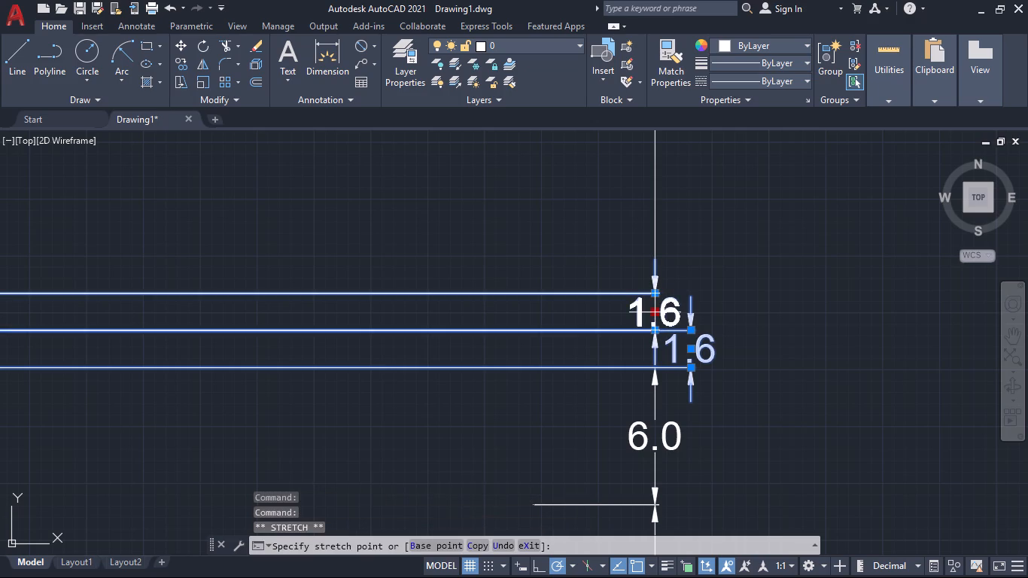
click(626, 278)
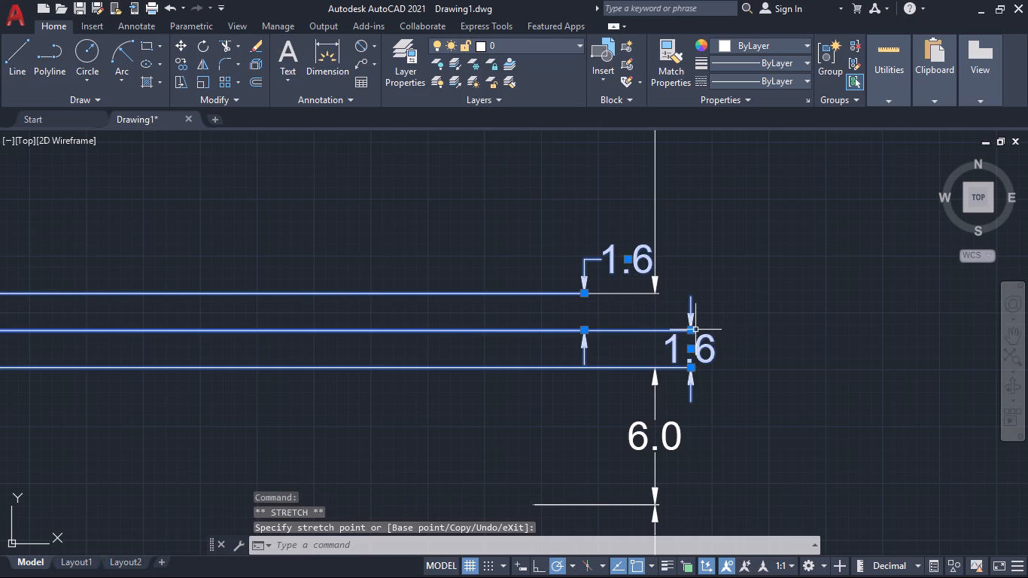
Clear the dimension selection and examine the collar's two height dimensions and their extension lines for legibility.
middle_drag(703, 452, 701, 445)
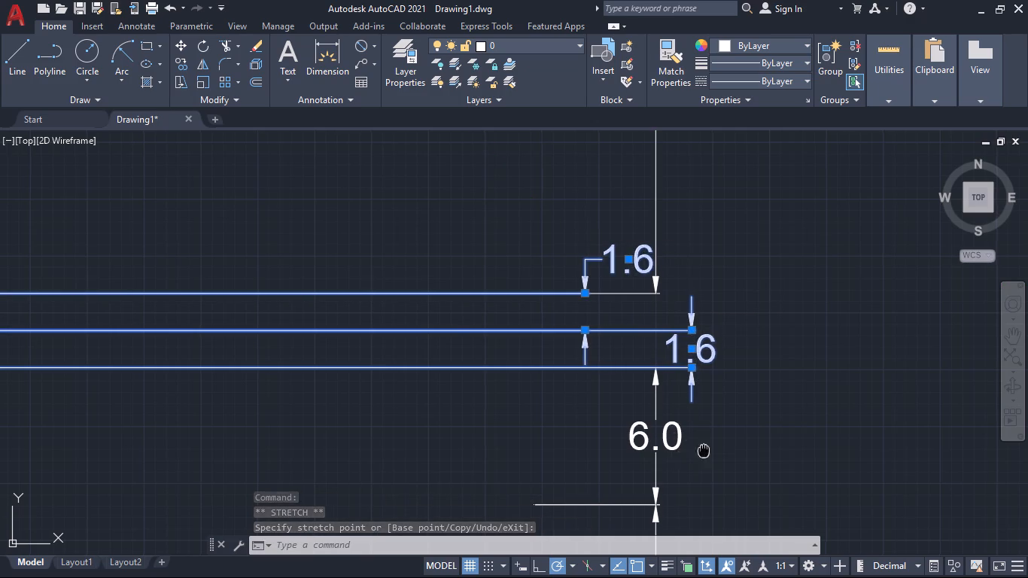
middle_drag(701, 445, 668, 332)
scroll(673, 360, down, 3)
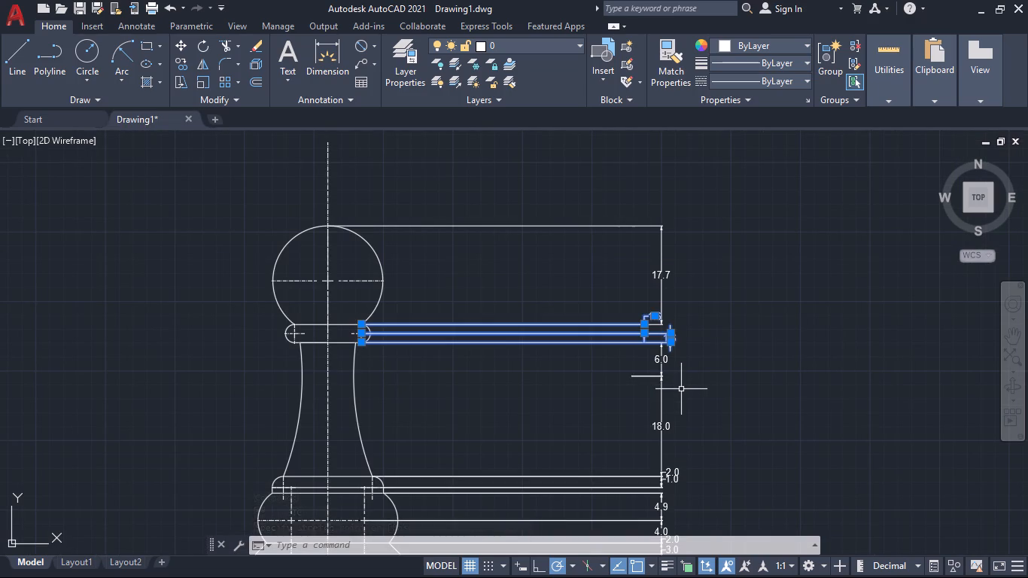
key(Escape)
middle_drag(681, 389, 679, 410)
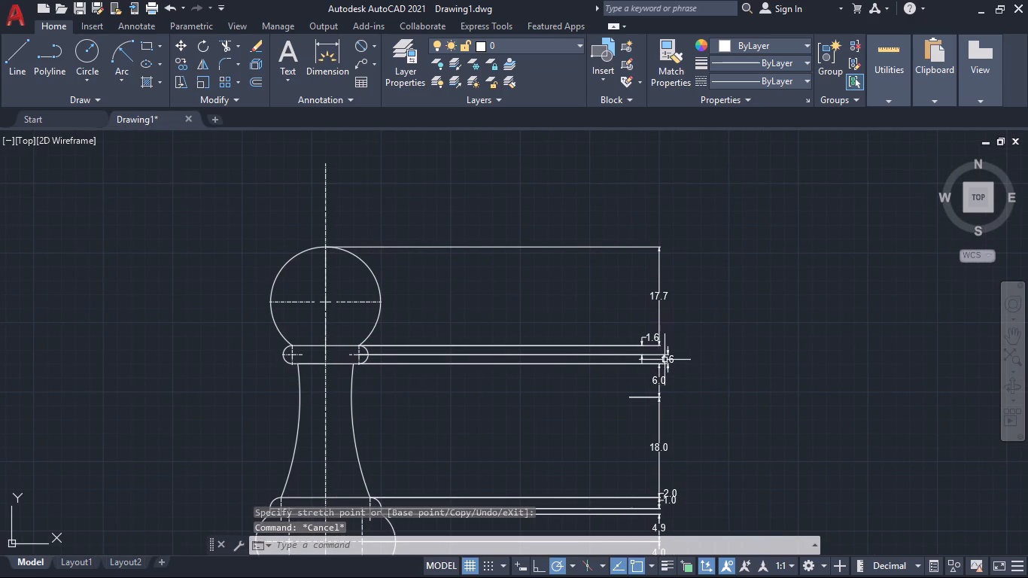
scroll(674, 368, up, 2)
middle_drag(682, 433, 671, 340)
scroll(683, 379, down, 2)
middle_drag(687, 389, 717, 394)
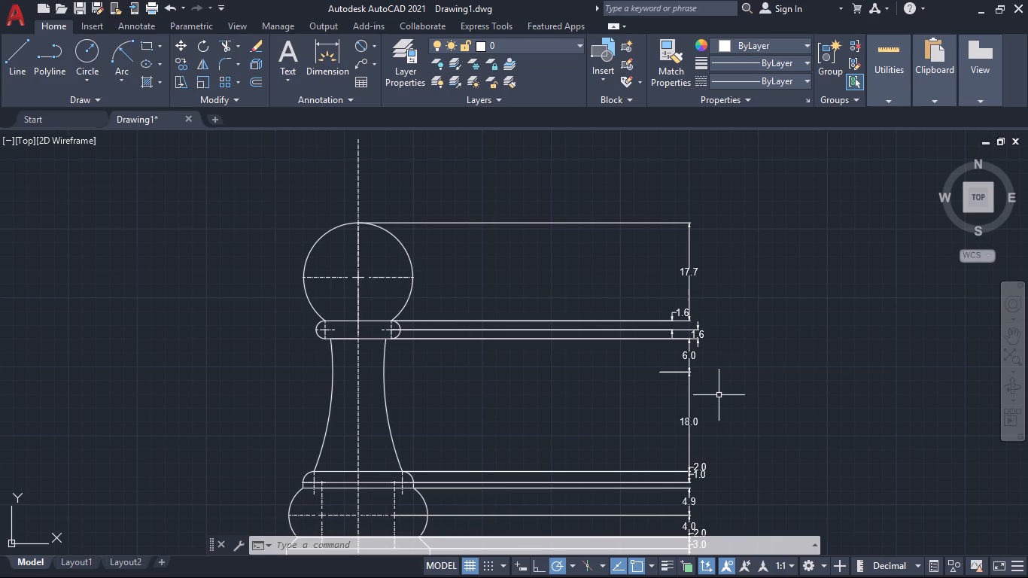
scroll(373, 342, up, 3)
middle_drag(519, 397, 415, 417)
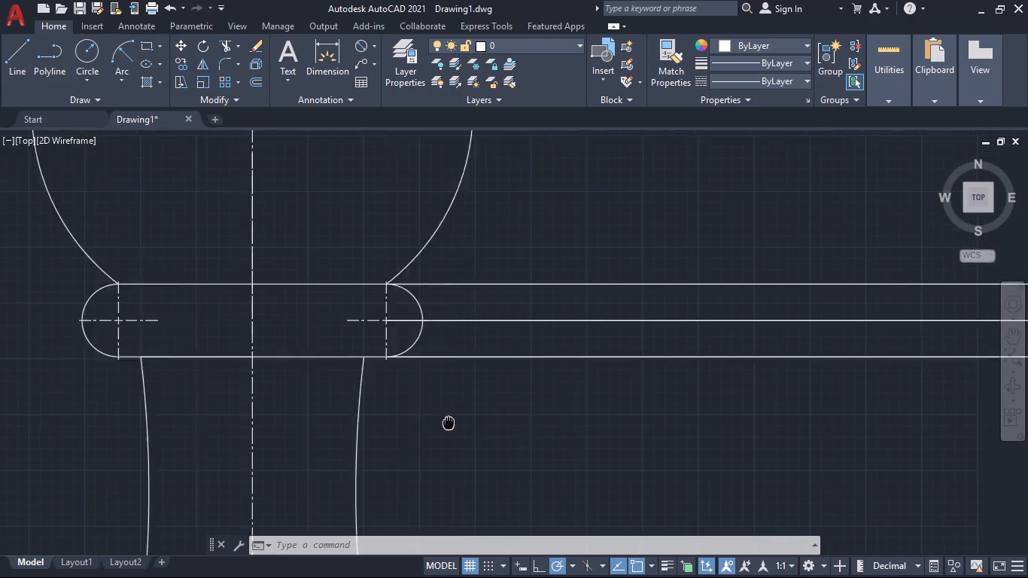
middle_drag(415, 417, 308, 406)
middle_drag(637, 406, 287, 406)
scroll(715, 420, down, 1)
middle_drag(739, 429, 408, 424)
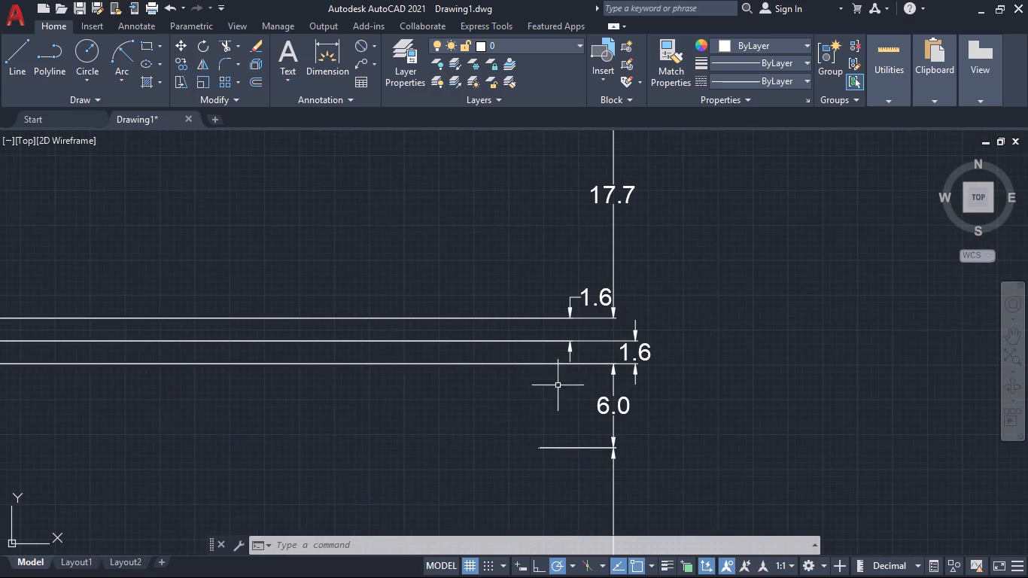
middle_drag(728, 437, 637, 415)
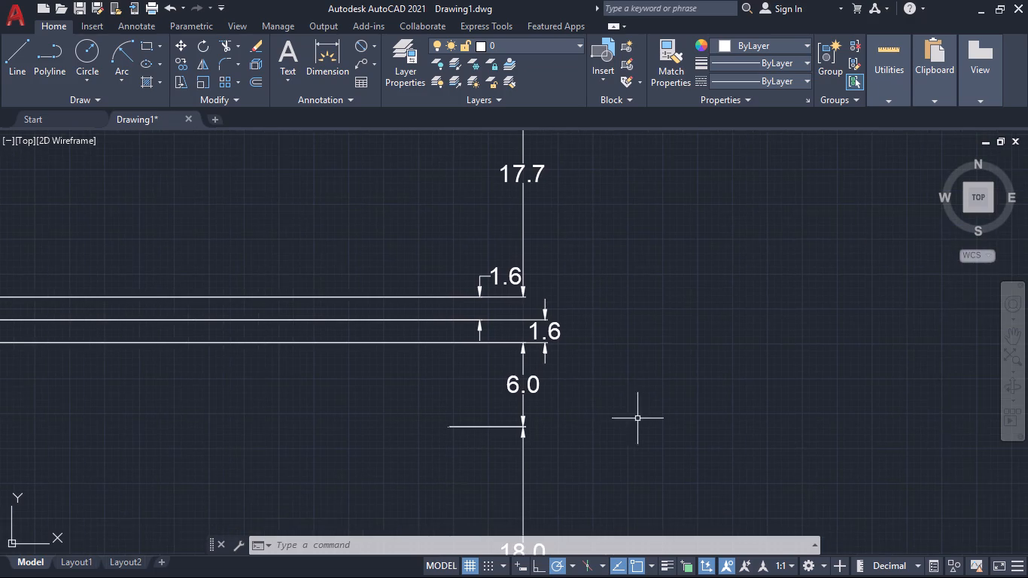
middle_drag(639, 444, 678, 333)
Examine the vertical dimensions from the collar down to the base for spacing, overlaps and extension lines.
scroll(674, 378, down, 1)
middle_drag(668, 441, 702, 394)
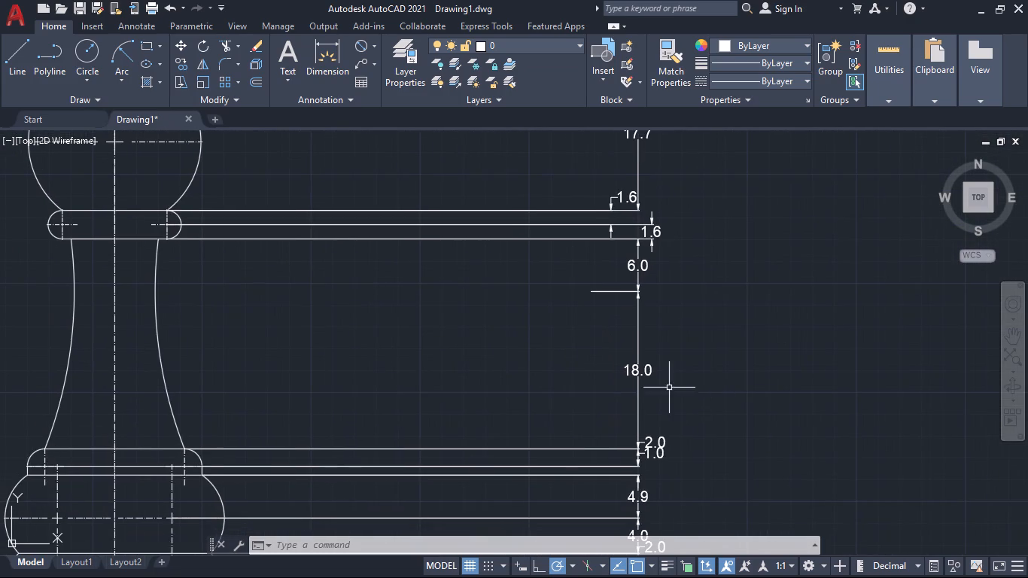
middle_drag(669, 387, 669, 448)
scroll(627, 330, up, 2)
middle_drag(730, 424, 730, 275)
scroll(765, 351, down, 2)
middle_drag(774, 397, 752, 306)
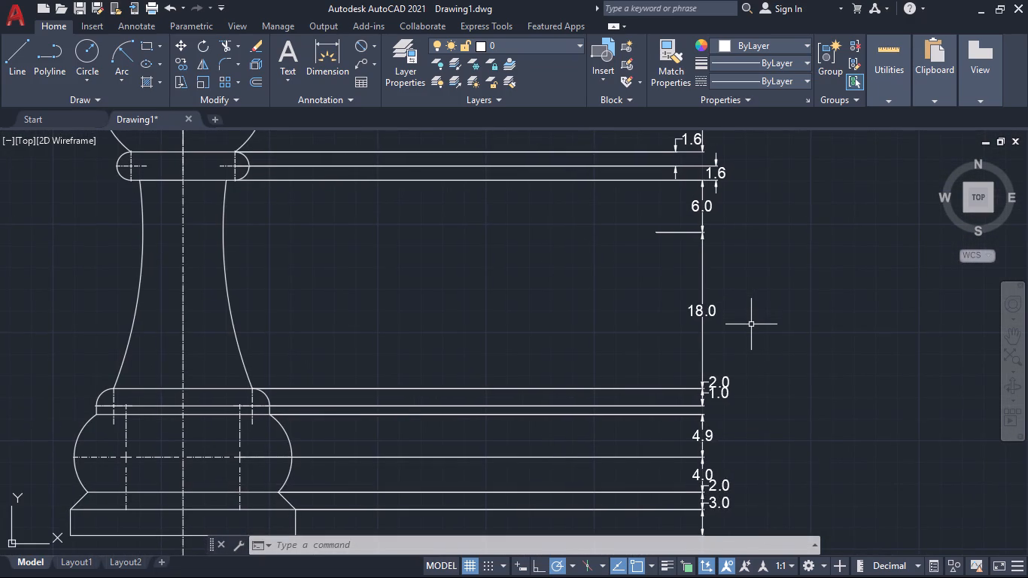
middle_drag(747, 348, 783, 320)
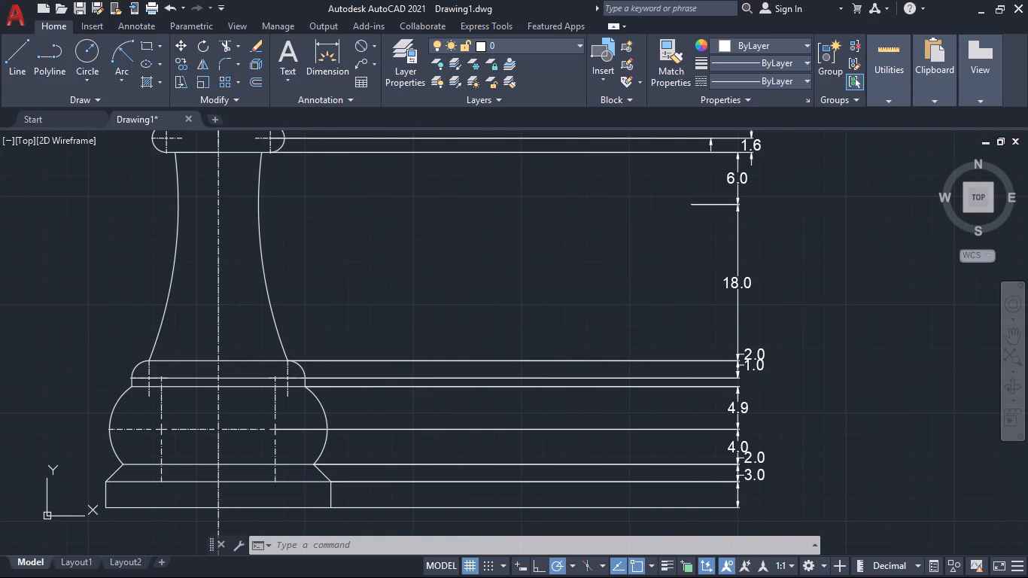
middle_drag(495, 278, 591, 321)
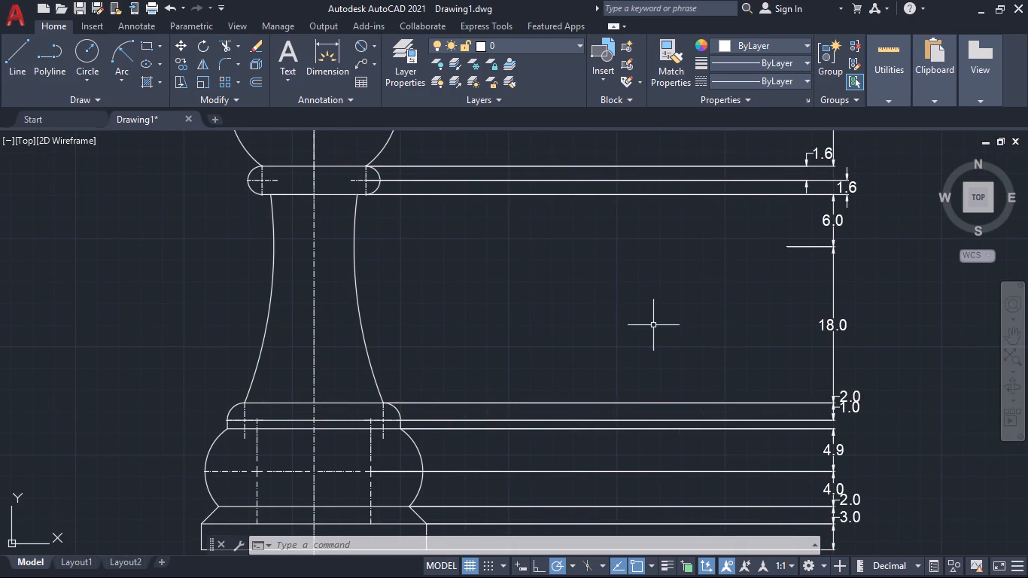
scroll(653, 327, down, 1)
middle_drag(658, 333, 567, 335)
scroll(630, 340, up, 2)
middle_drag(642, 342, 625, 370)
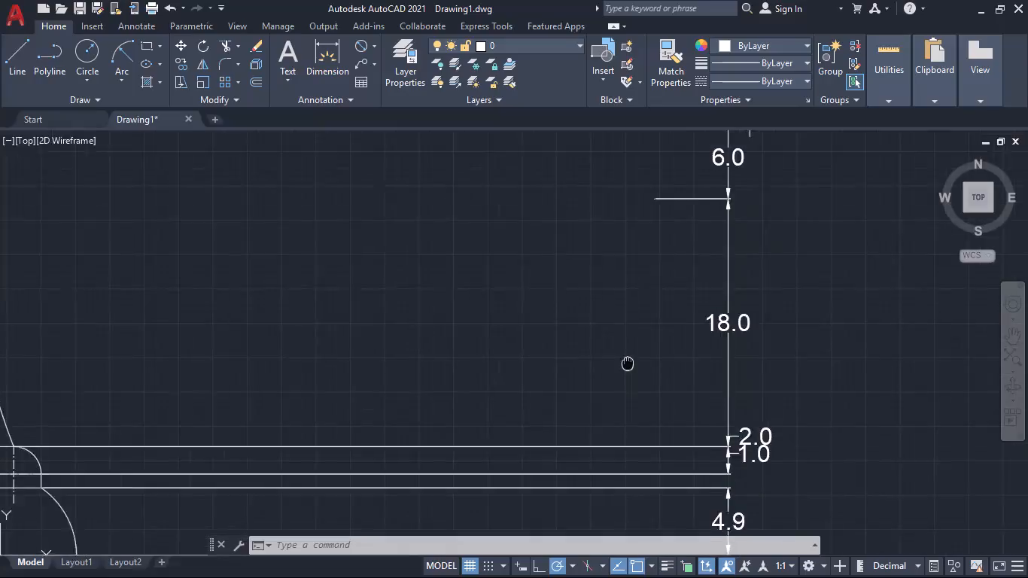
middle_drag(625, 370, 829, 305)
scroll(774, 307, down, 1)
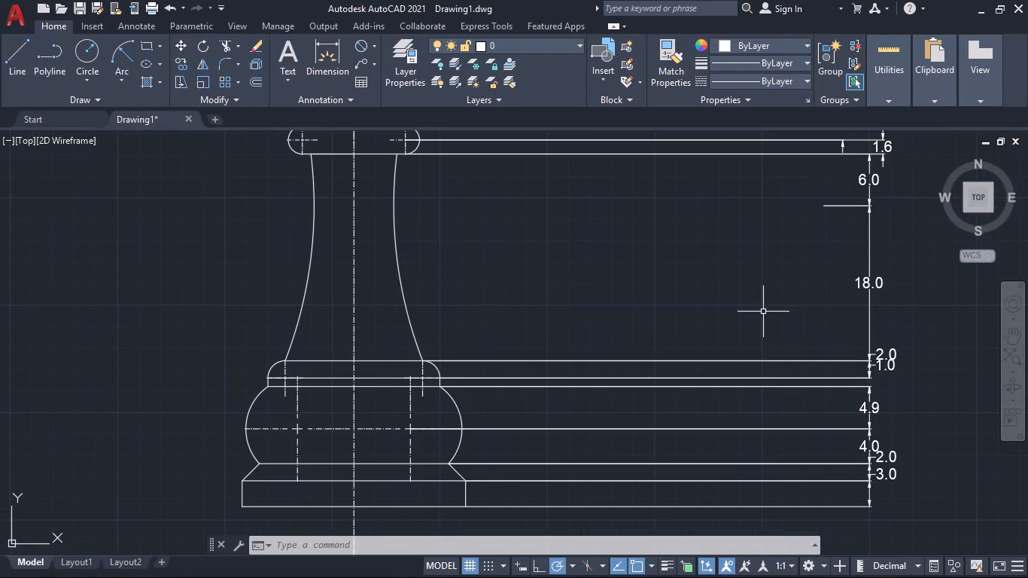
middle_drag(759, 312, 632, 367)
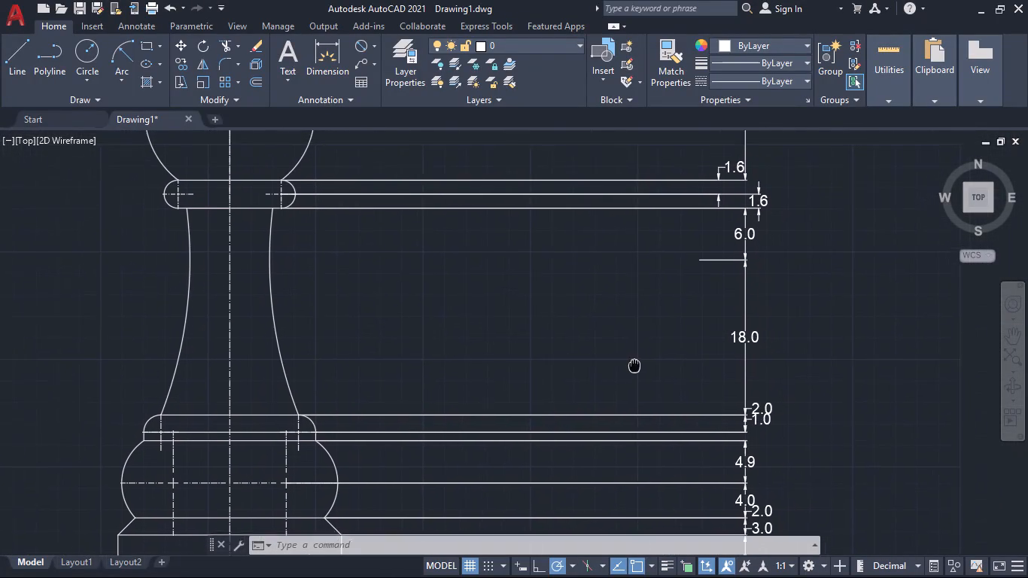
middle_drag(632, 367, 497, 397)
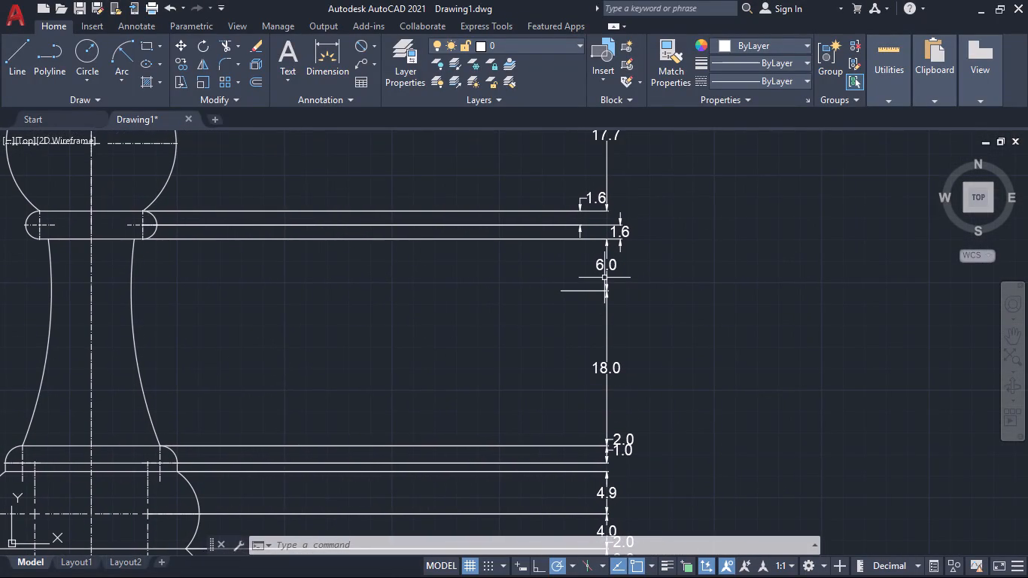
scroll(670, 325, up, 1)
middle_drag(677, 327, 643, 351)
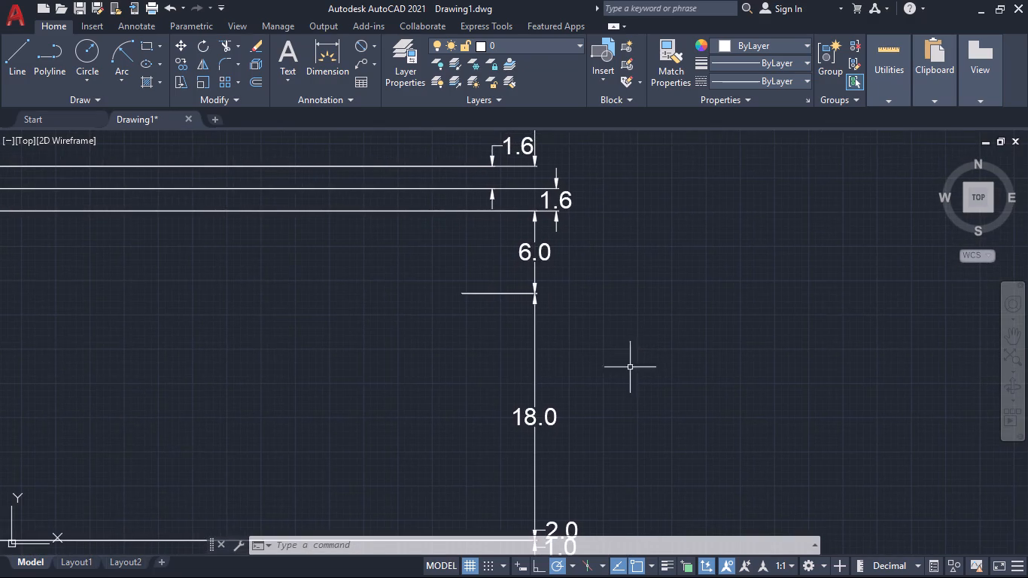
scroll(626, 373, down, 2)
middle_drag(643, 419, 646, 304)
middle_drag(664, 370, 730, 367)
Dimension the base's full width between its two bottom corners, placing the horizontal dimension line below the pawn.
middle_drag(567, 455, 573, 448)
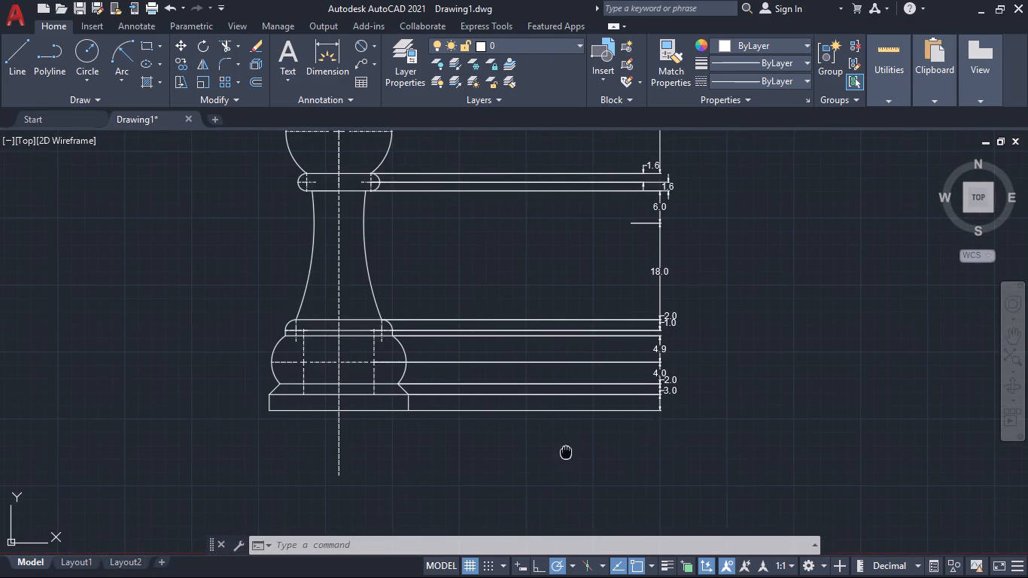
middle_drag(573, 448, 780, 386)
click(334, 58)
scroll(487, 335, up, 2)
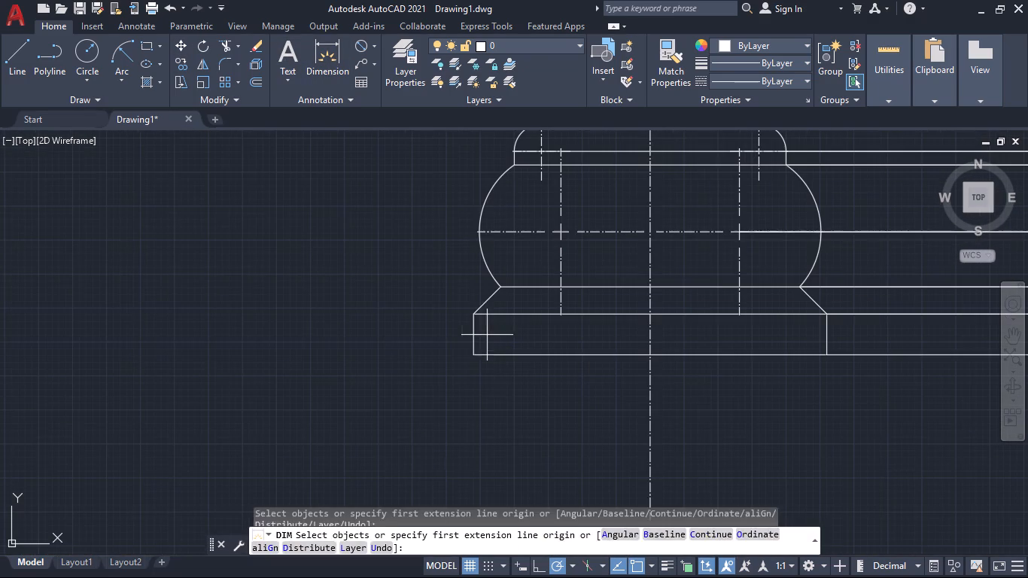
click(474, 353)
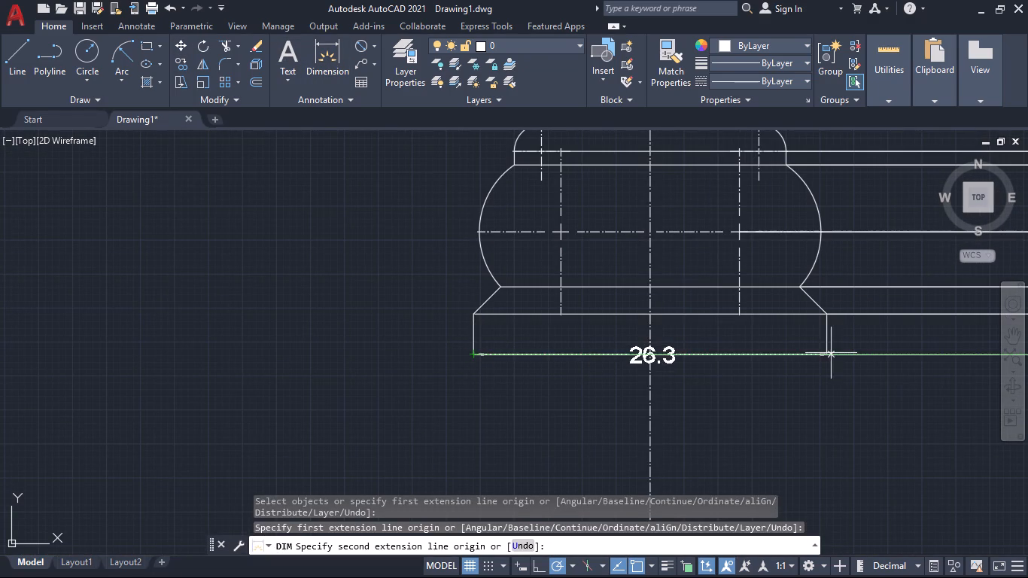
click(826, 355)
click(816, 415)
Add a radius dimension to the neck's right-hand concave arc, placing its text just outside the profile.
scroll(852, 443, down, 1)
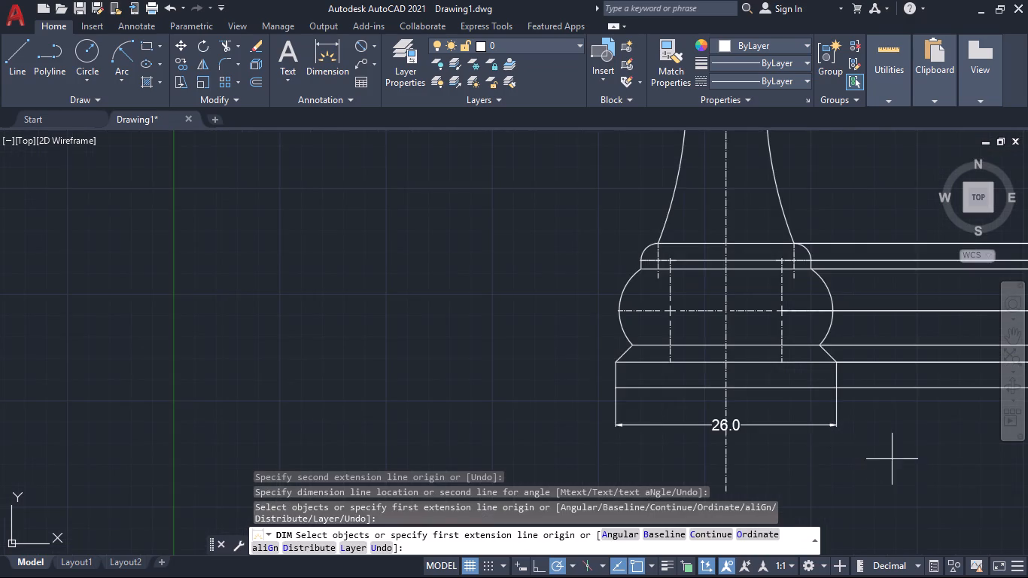
middle_drag(896, 461, 652, 460)
scroll(793, 442, down, 2)
middle_drag(829, 452, 691, 427)
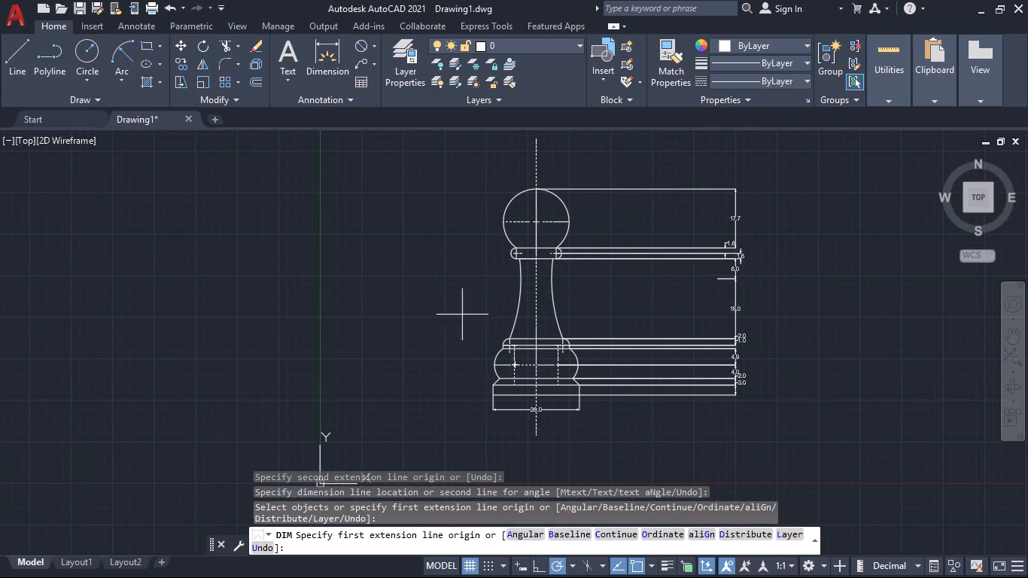
middle_drag(461, 278, 460, 299)
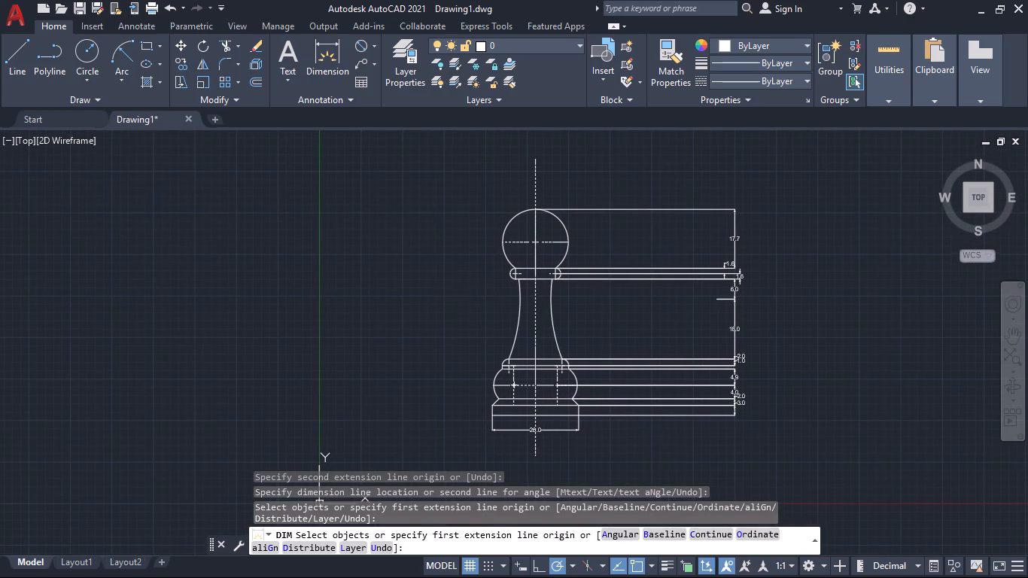
scroll(500, 294, up, 2)
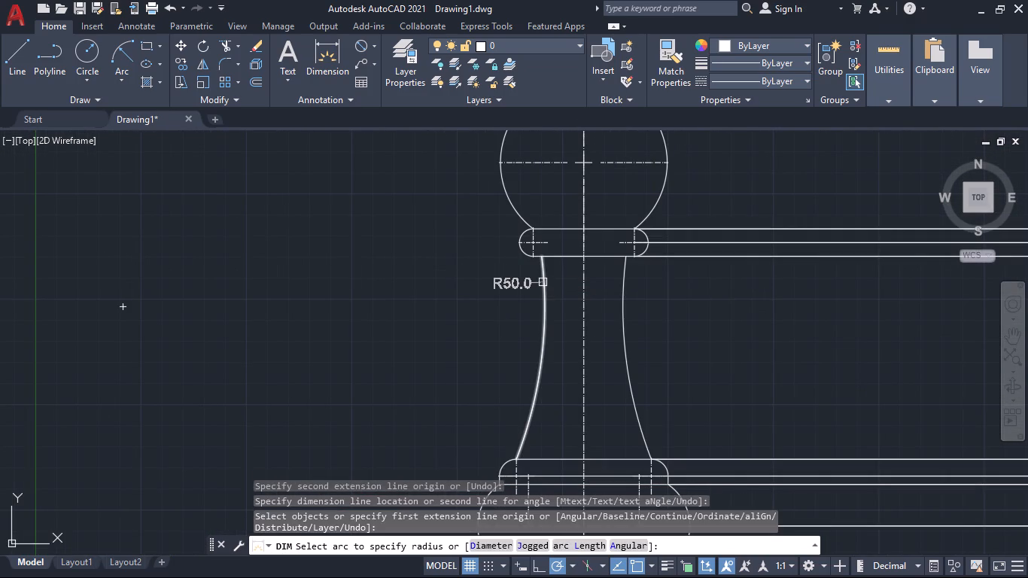
click(625, 338)
click(660, 336)
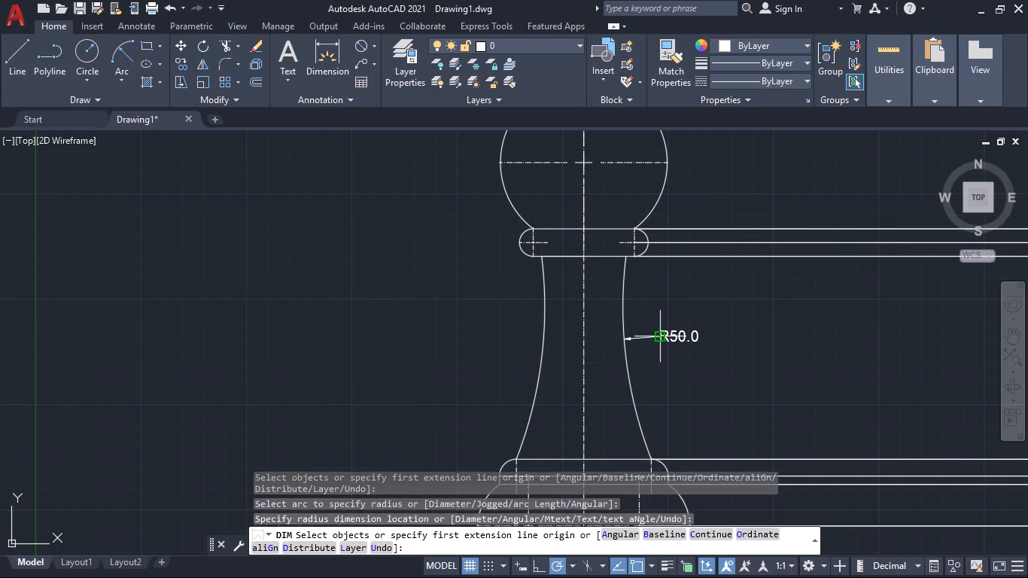
Add a radius dimension to the small rounded corner at the upper left of the base, placing its text outside the profile.
middle_drag(700, 383, 695, 300)
scroll(694, 305, down, 1)
middle_drag(701, 314, 749, 271)
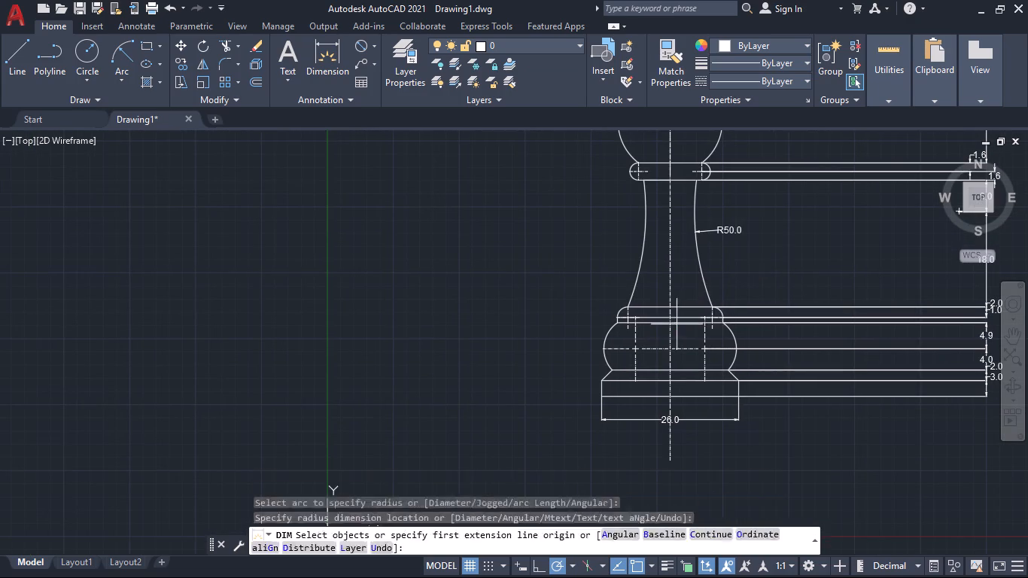
scroll(644, 335, up, 3)
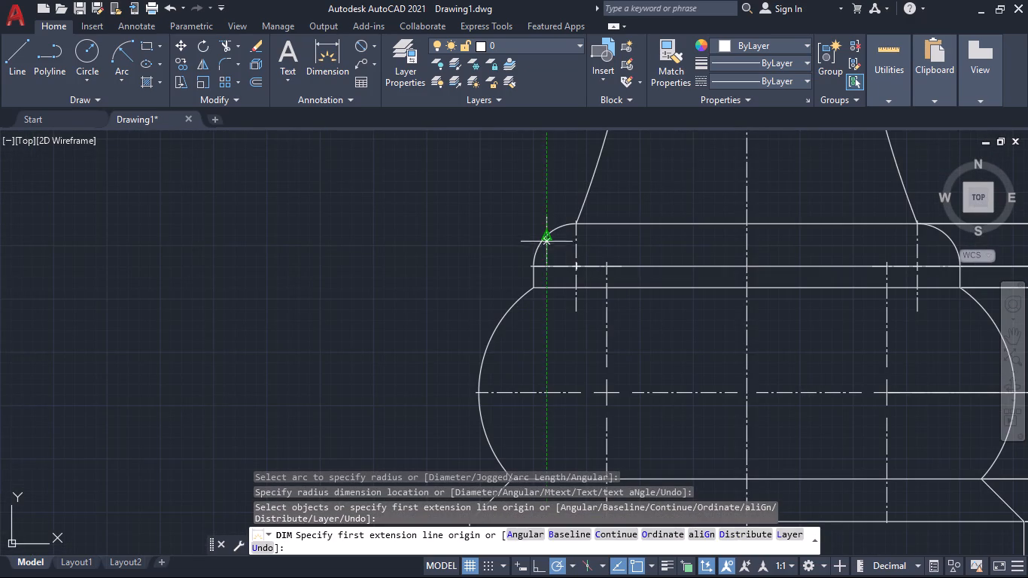
scroll(548, 249, up, 4)
middle_drag(547, 269, 579, 406)
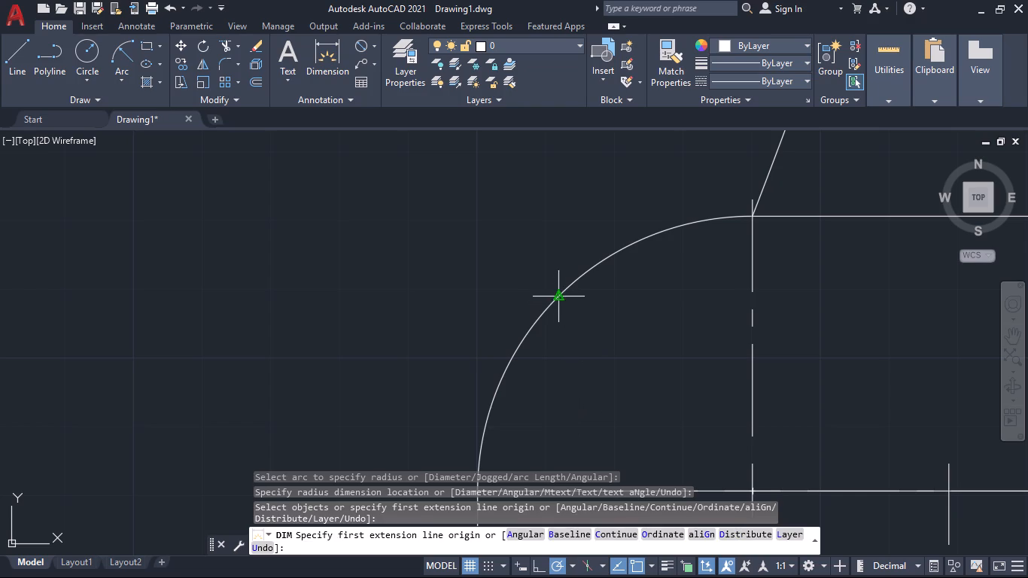
click(520, 342)
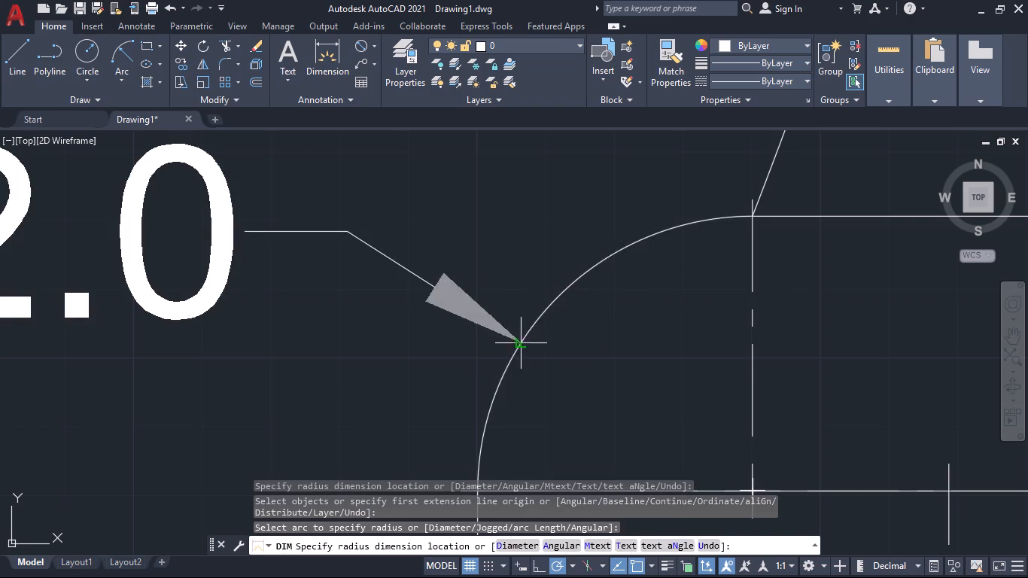
scroll(519, 321, down, 2)
click(502, 306)
Add a radius dimension to the base's large left-hand bulging arc, placing its text outside the profile below the small corner's radius.
scroll(486, 327, down, 4)
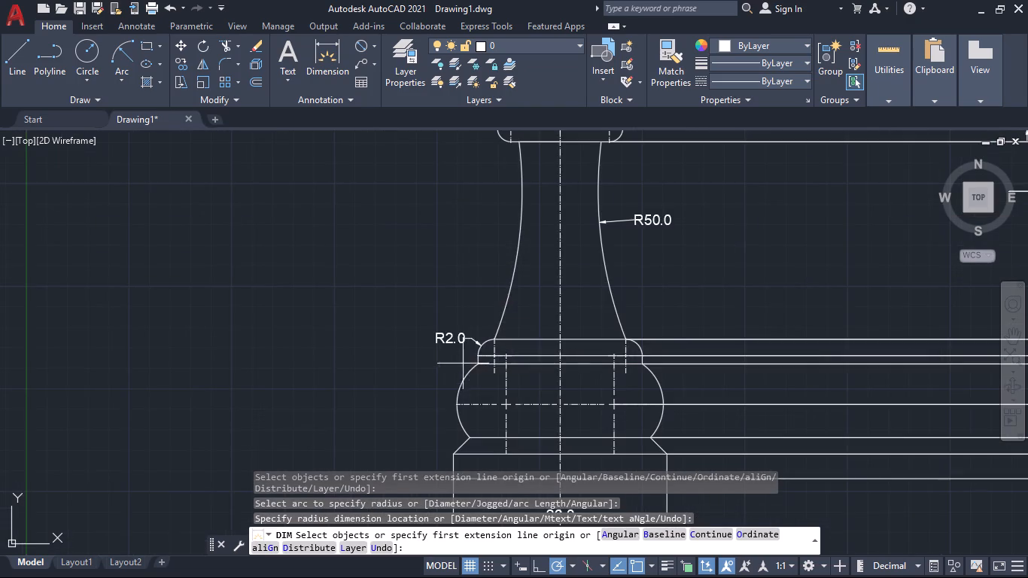
middle_drag(458, 367, 508, 338)
middle_drag(473, 363, 475, 331)
middle_drag(471, 339, 473, 309)
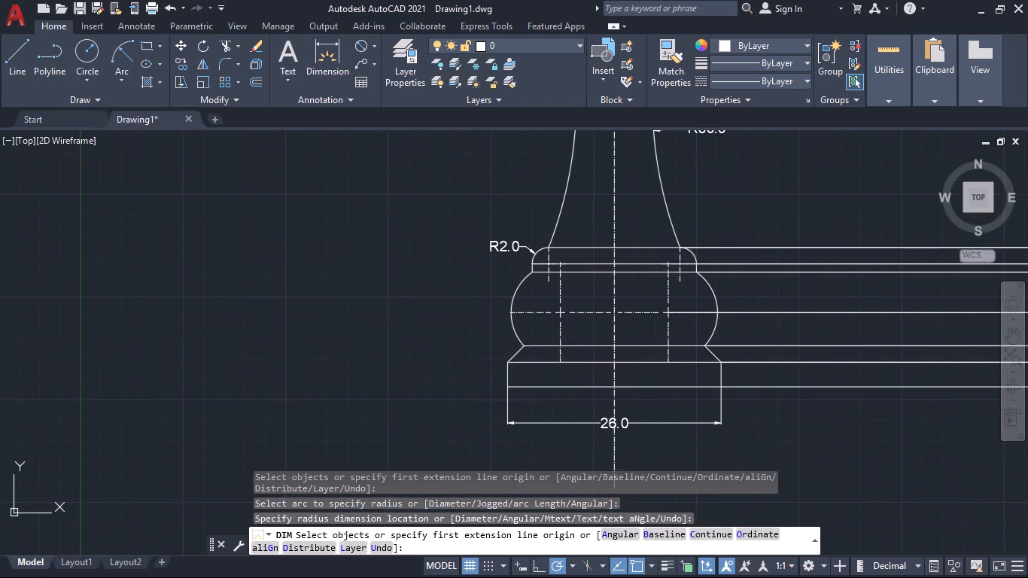
scroll(506, 310, up, 2)
middle_drag(499, 380, 512, 250)
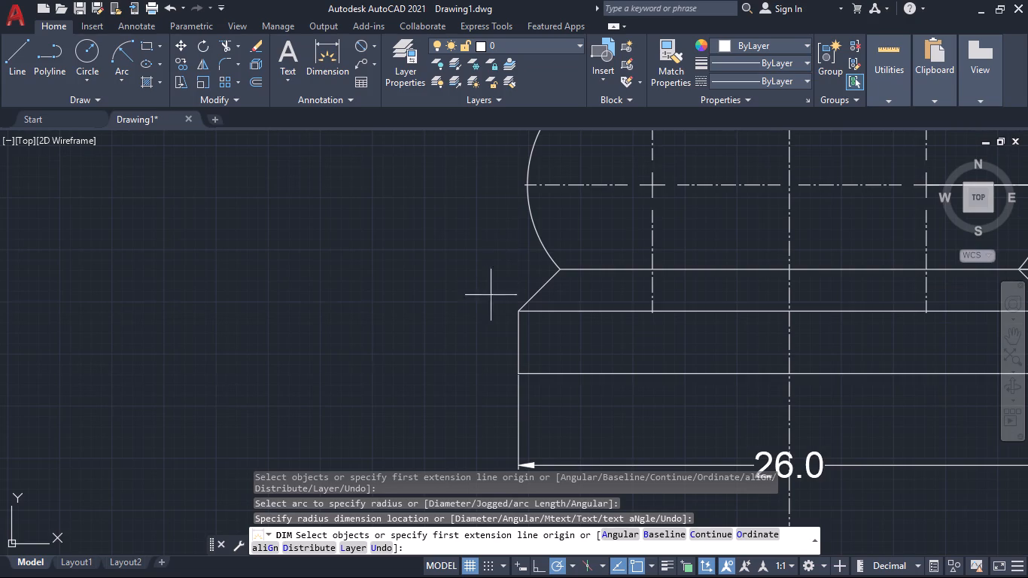
middle_drag(490, 263, 463, 441)
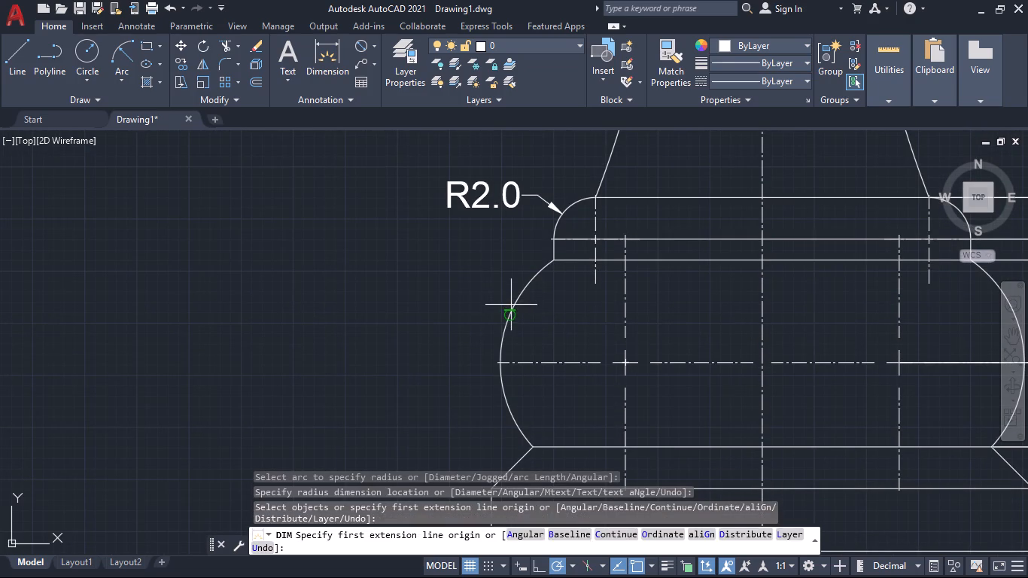
scroll(521, 308, up, 4)
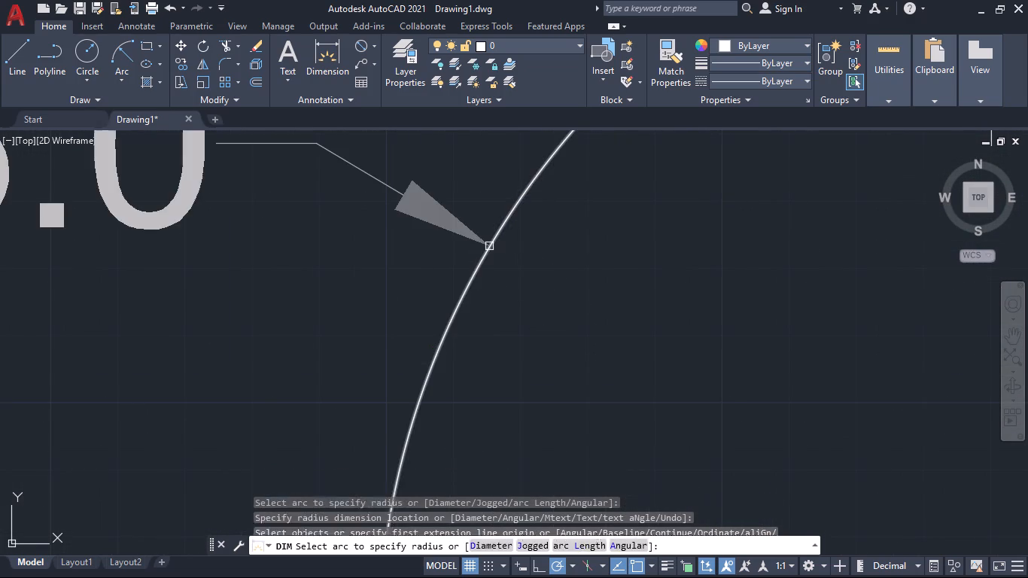
click(489, 245)
middle_drag(453, 240, 488, 397)
scroll(483, 373, down, 1)
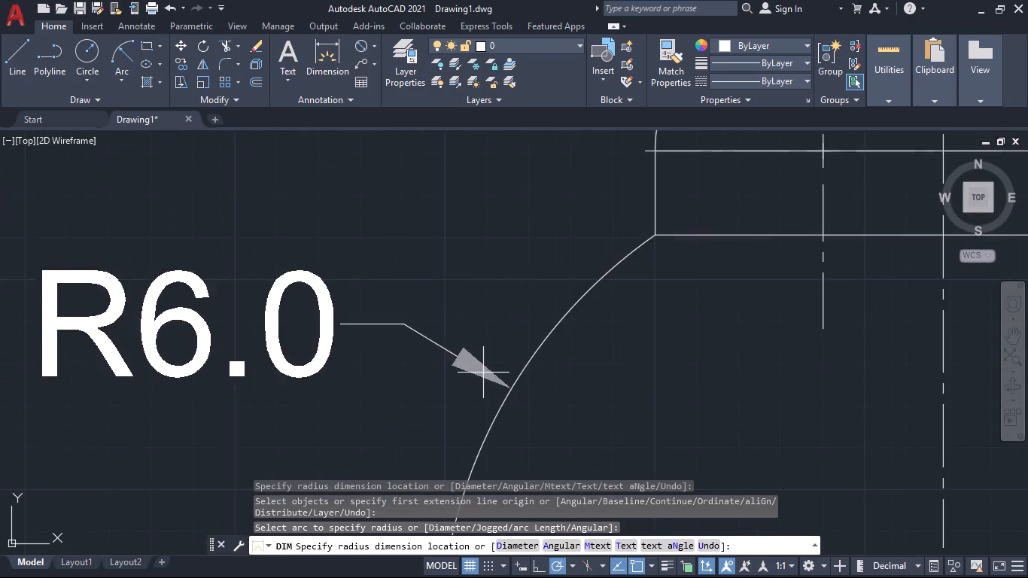
scroll(483, 373, down, 1)
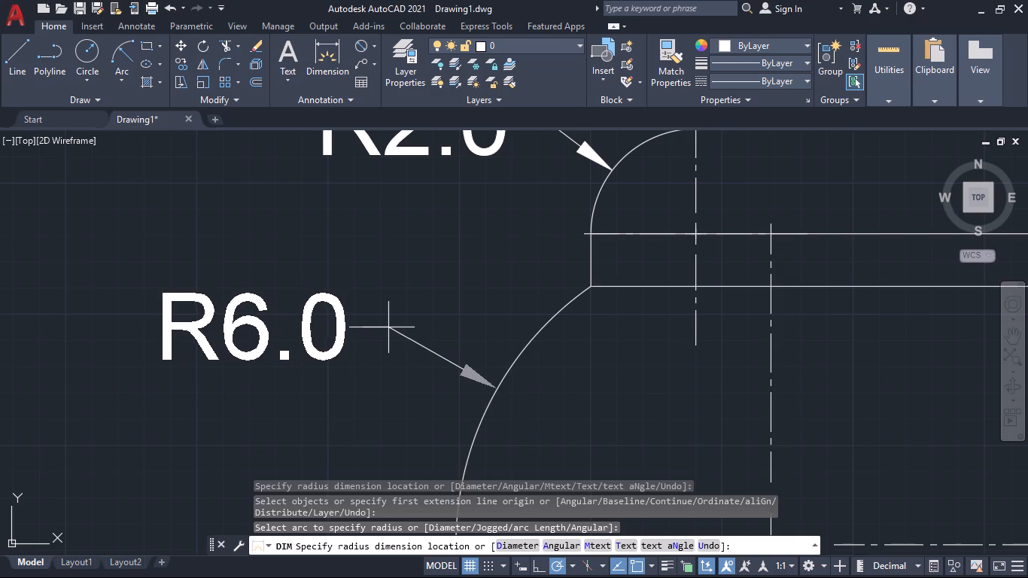
click(388, 327)
Examine the base's chamfer and lower edges, the neck and the existing vertical dimensions for features still lacking dimensions.
scroll(391, 385, down, 2)
middle_drag(392, 411, 448, 303)
middle_drag(427, 360, 436, 330)
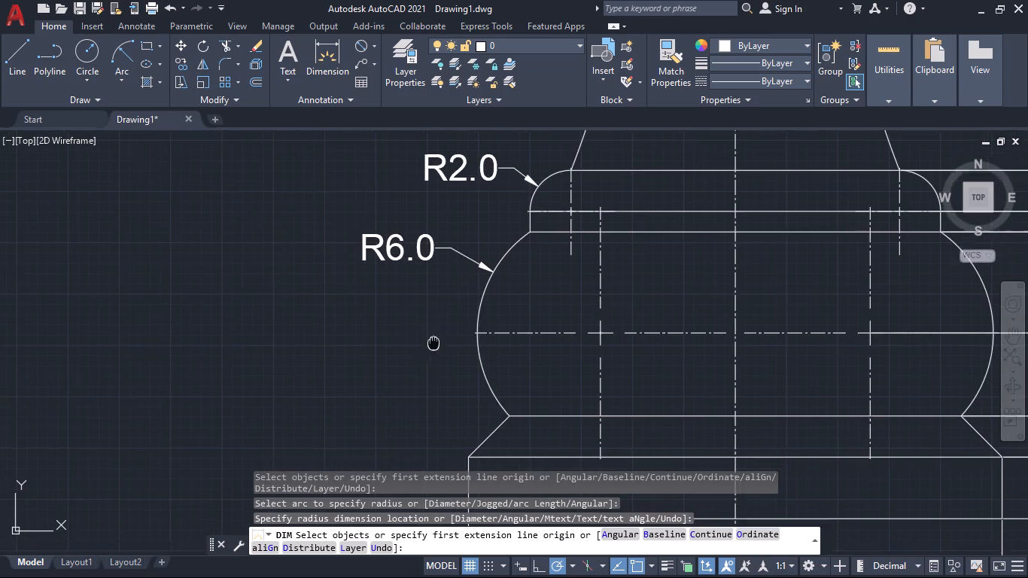
middle_drag(436, 330, 458, 278)
middle_drag(447, 275, 446, 202)
middle_drag(444, 284, 371, 287)
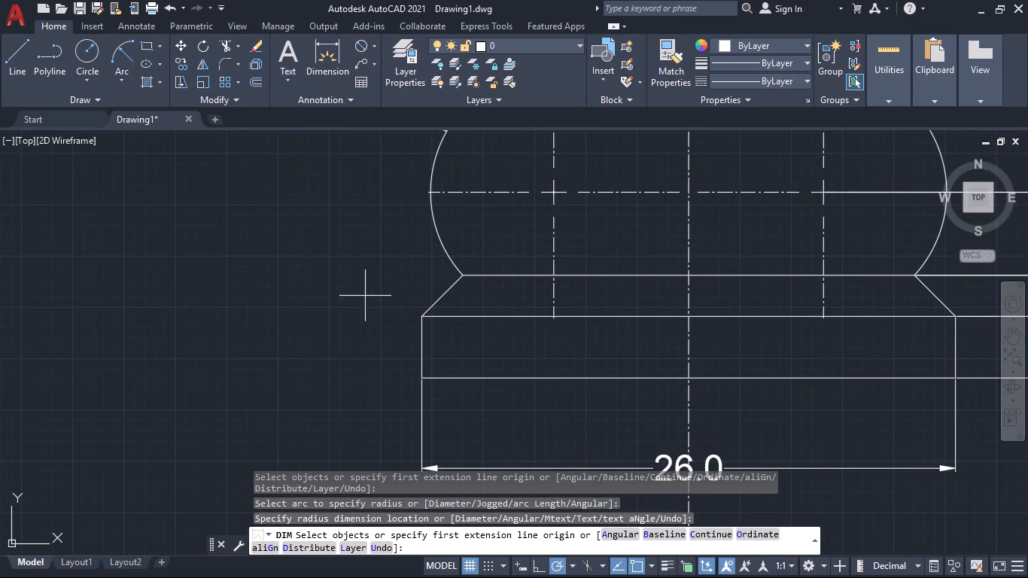
middle_drag(399, 270, 408, 313)
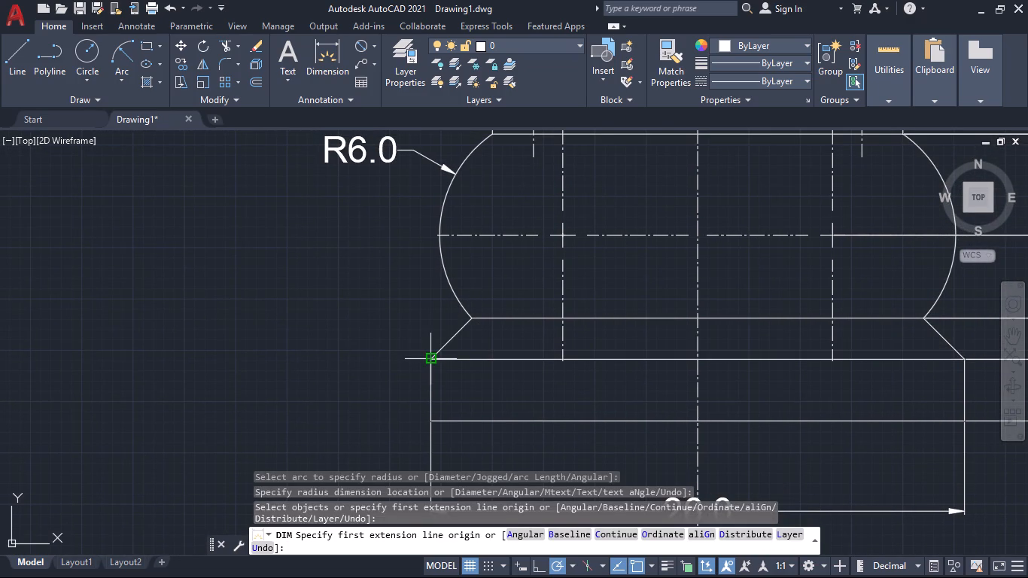
scroll(435, 360, up, 4)
scroll(468, 306, down, 6)
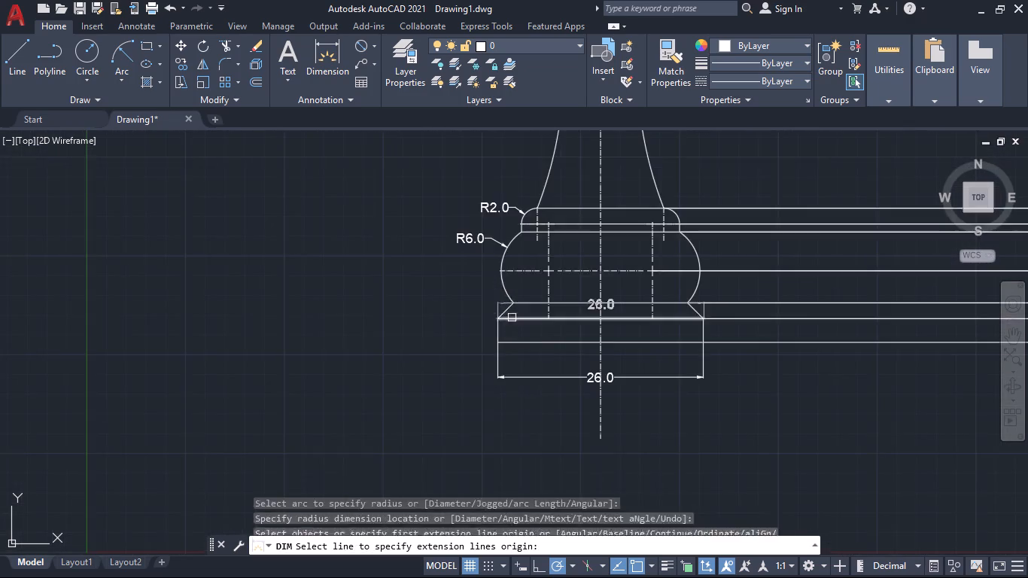
scroll(475, 311, down, 1)
middle_drag(473, 309, 441, 452)
middle_drag(470, 326, 434, 375)
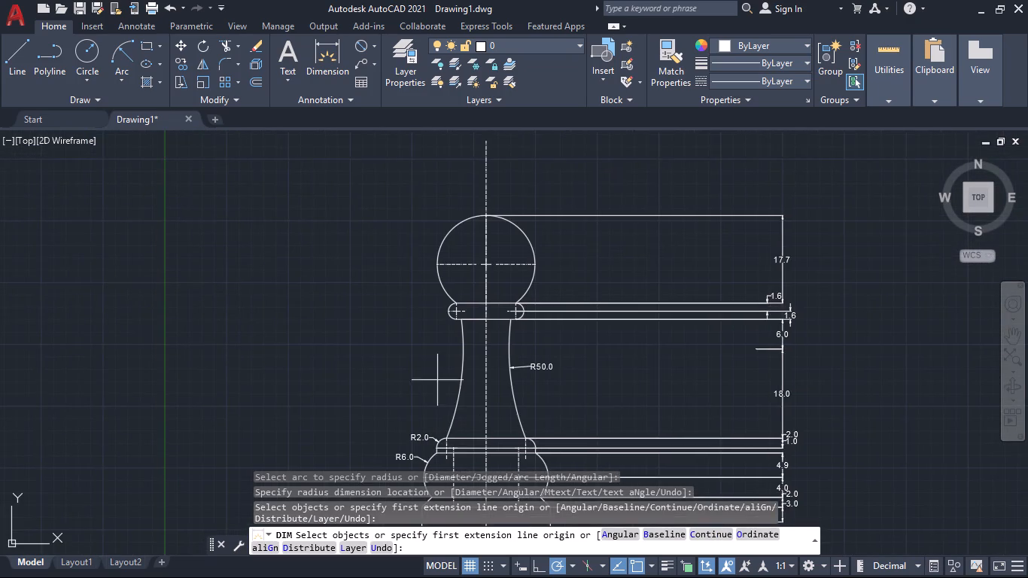
middle_drag(440, 382, 295, 294)
scroll(400, 352, up, 1)
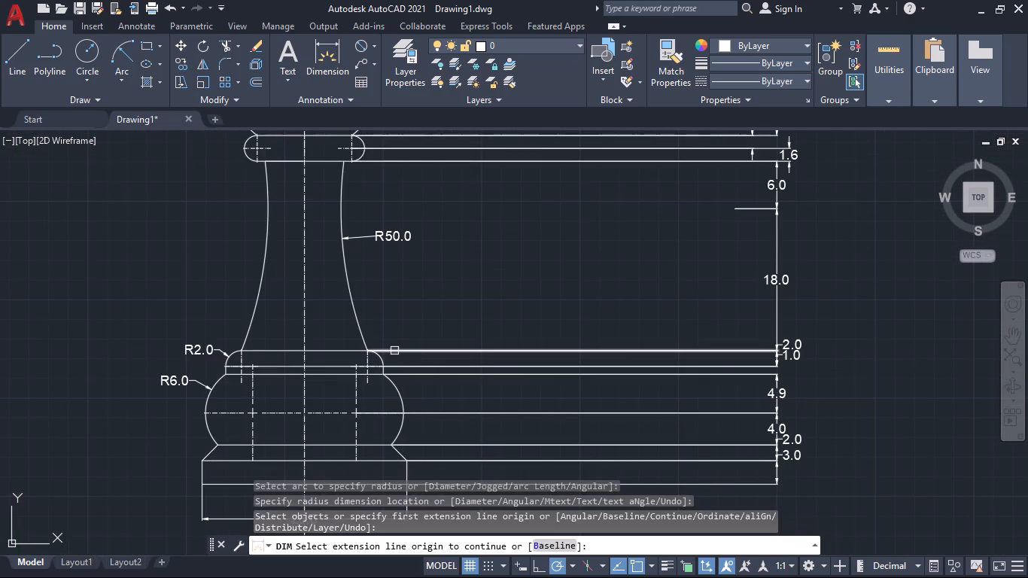
scroll(394, 351, up, 2)
middle_drag(407, 328, 696, 304)
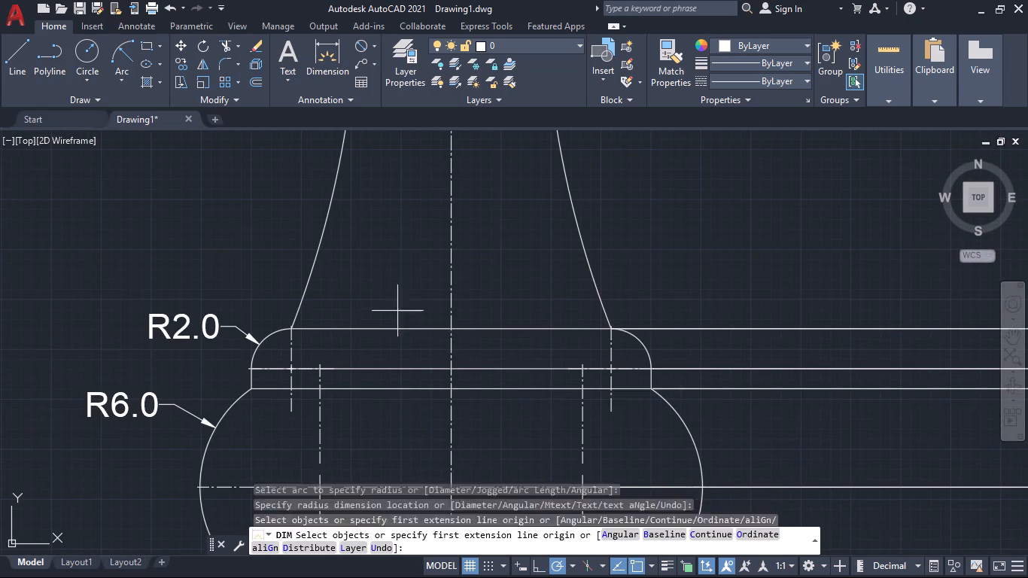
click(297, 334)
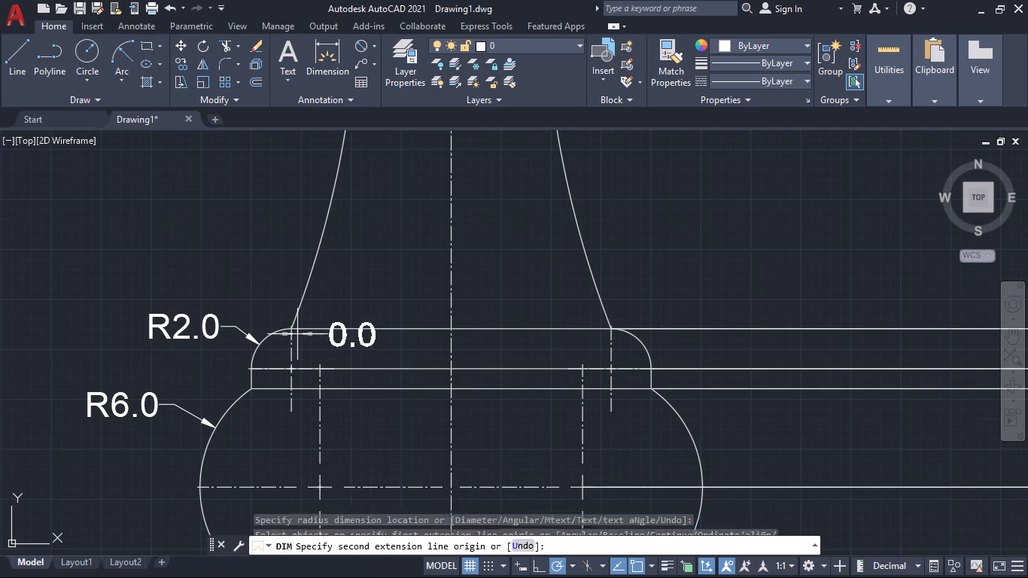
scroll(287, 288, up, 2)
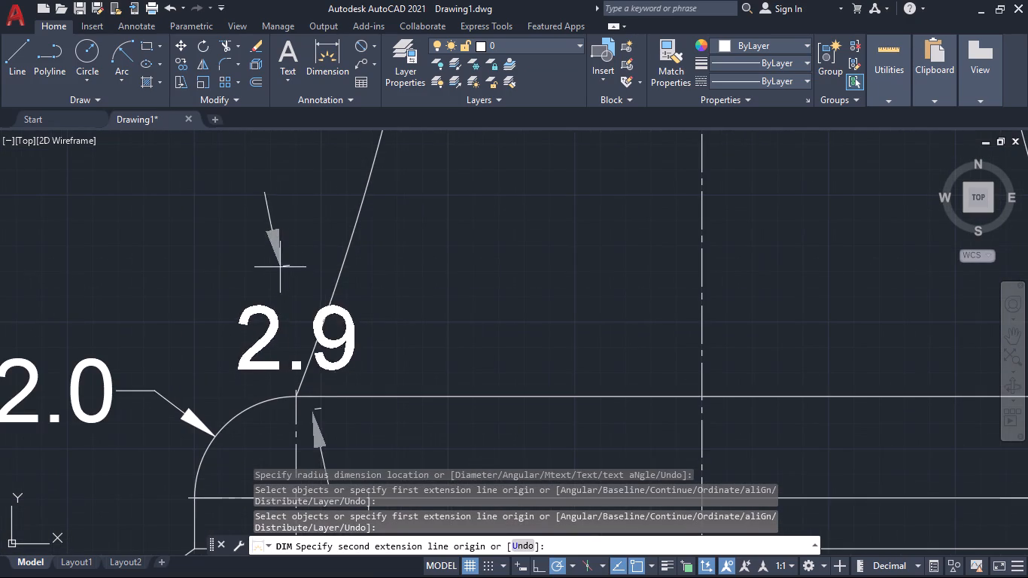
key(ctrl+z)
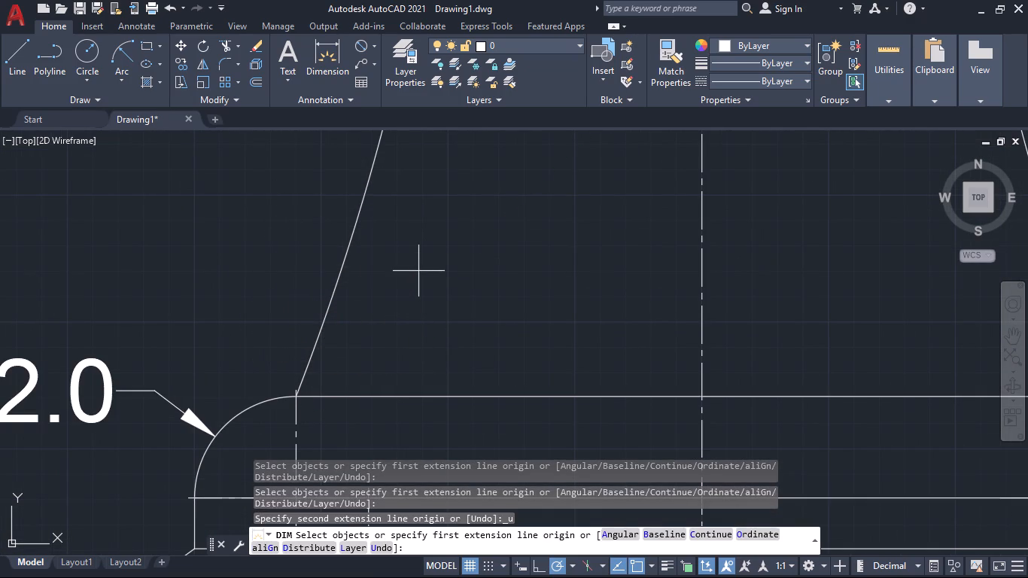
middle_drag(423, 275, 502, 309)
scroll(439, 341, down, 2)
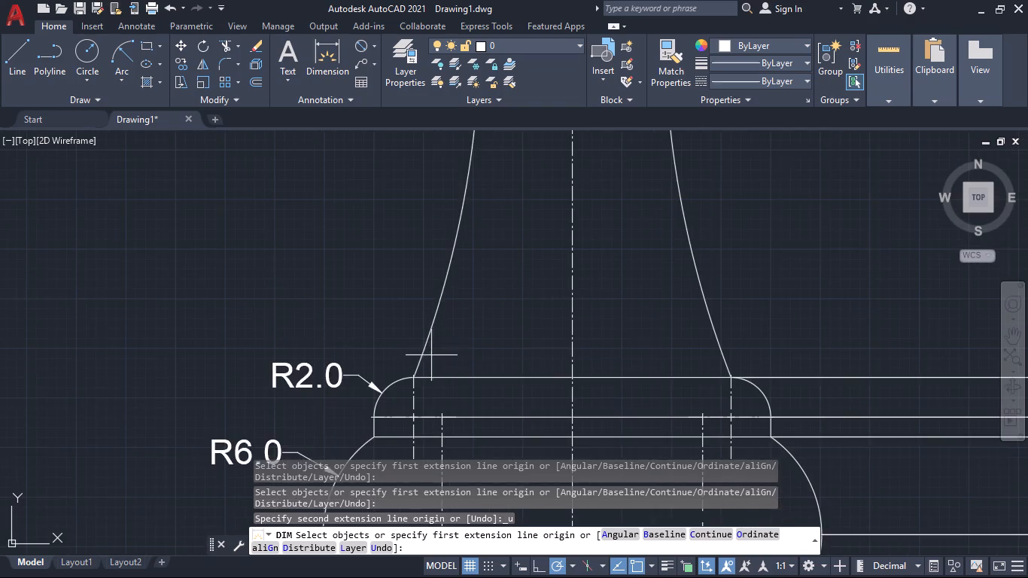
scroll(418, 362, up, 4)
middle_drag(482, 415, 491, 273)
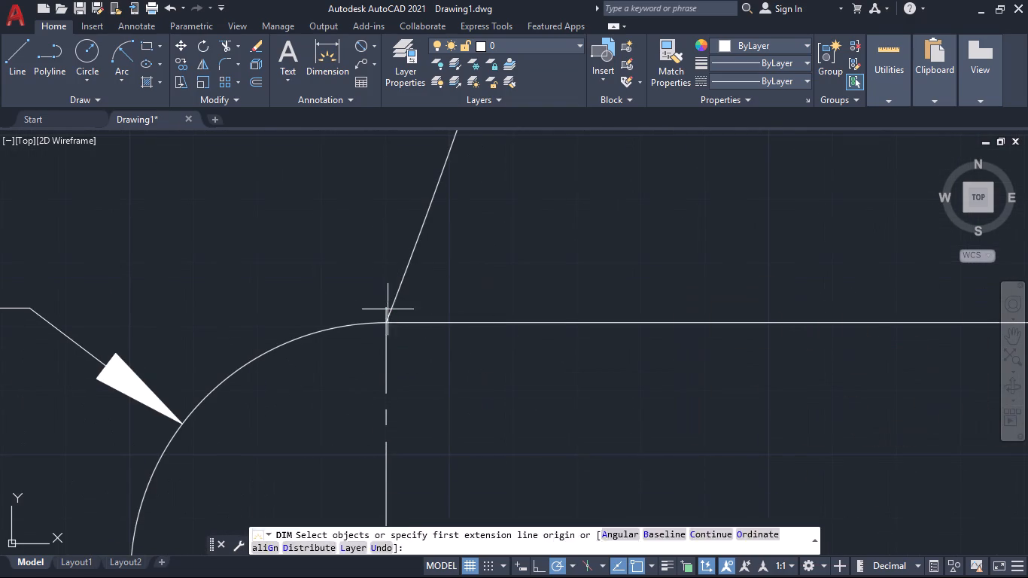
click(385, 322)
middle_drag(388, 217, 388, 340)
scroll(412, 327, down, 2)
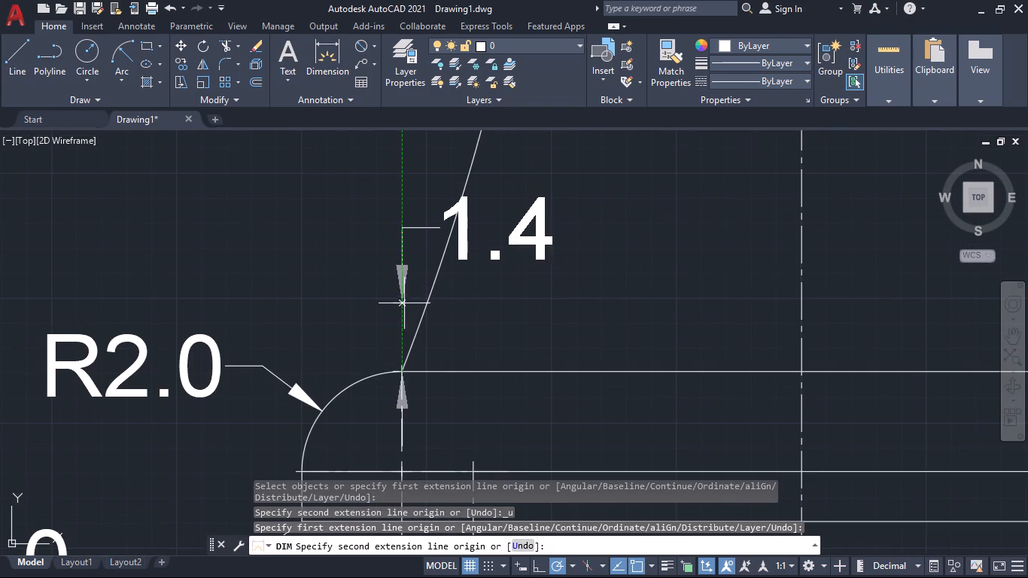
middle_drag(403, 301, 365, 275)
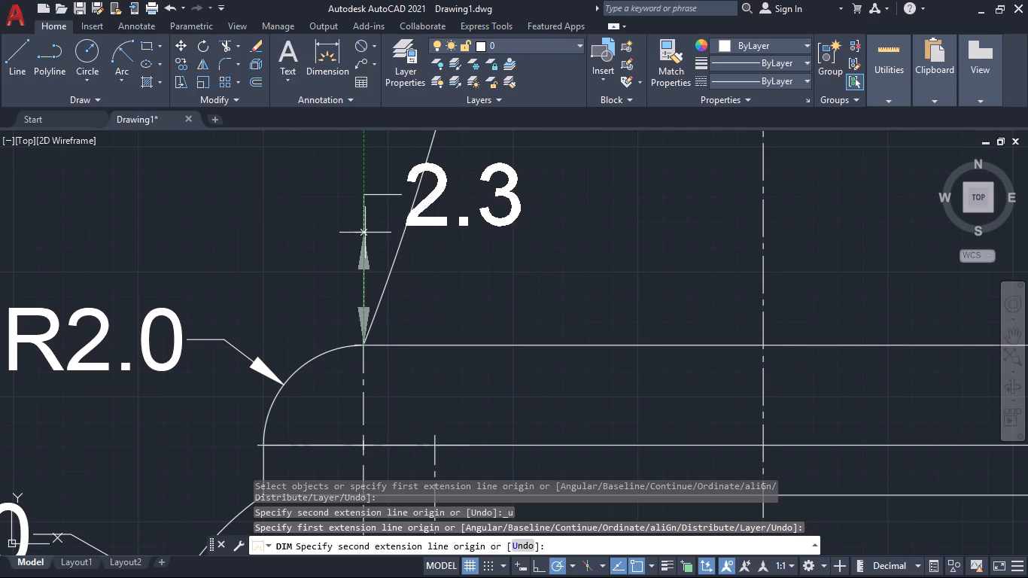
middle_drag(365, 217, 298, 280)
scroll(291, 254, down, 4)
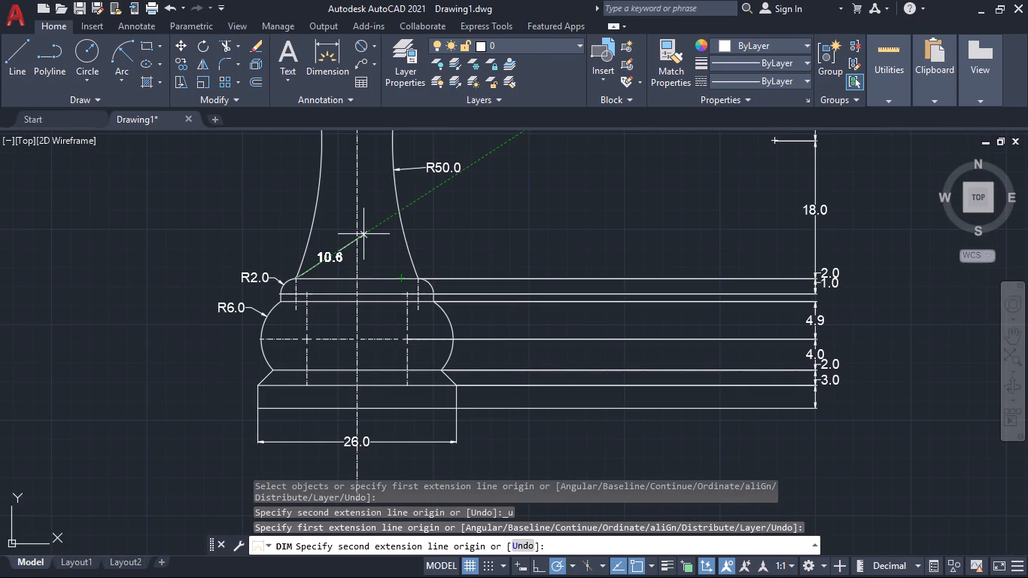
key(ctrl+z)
Add a radius dimension to the collar's left rounded end, placing its text outside the profile.
middle_drag(497, 234, 498, 238)
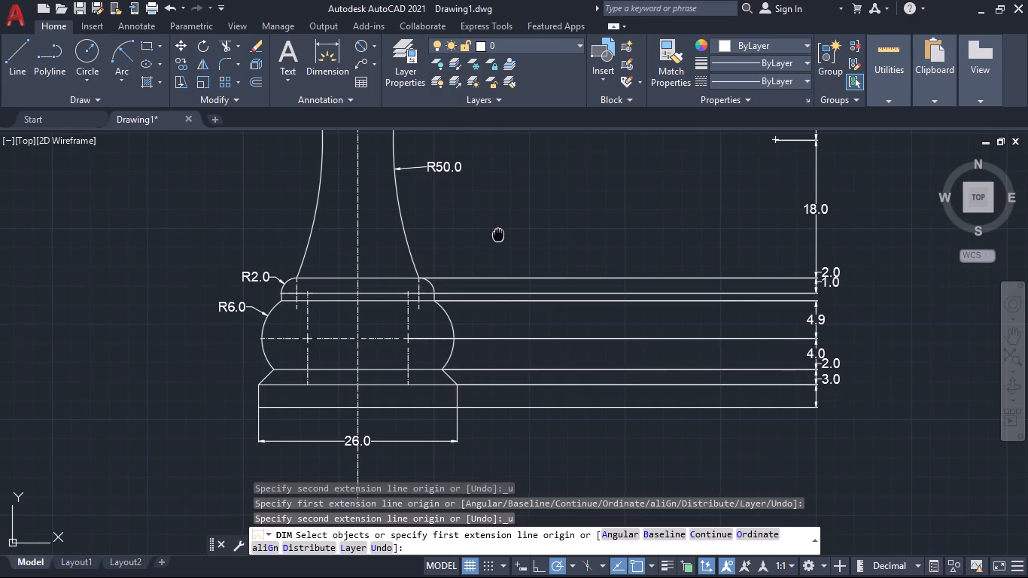
middle_drag(498, 238, 542, 387)
scroll(351, 273, up, 3)
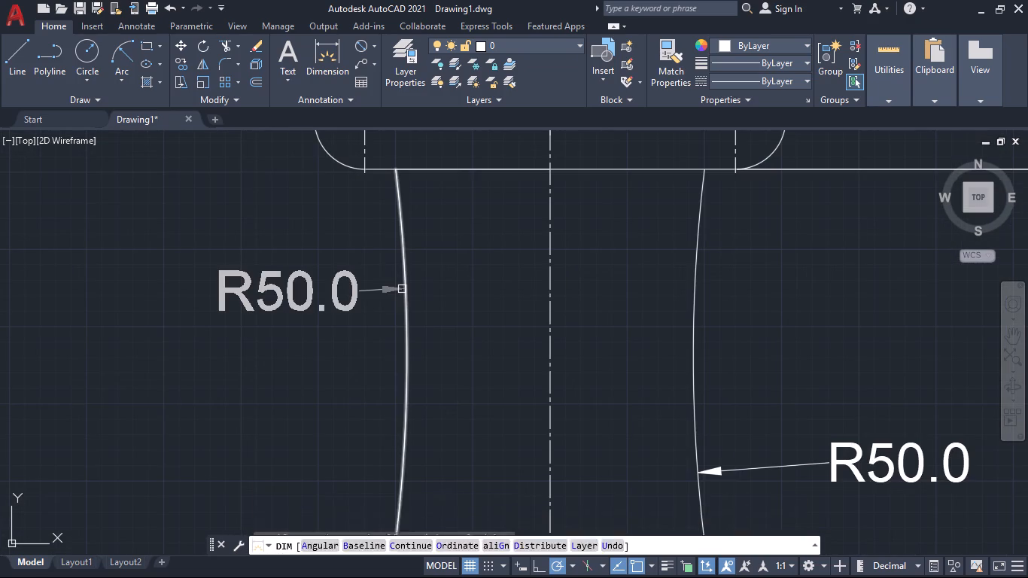
scroll(409, 285, up, 4)
scroll(369, 287, down, 3)
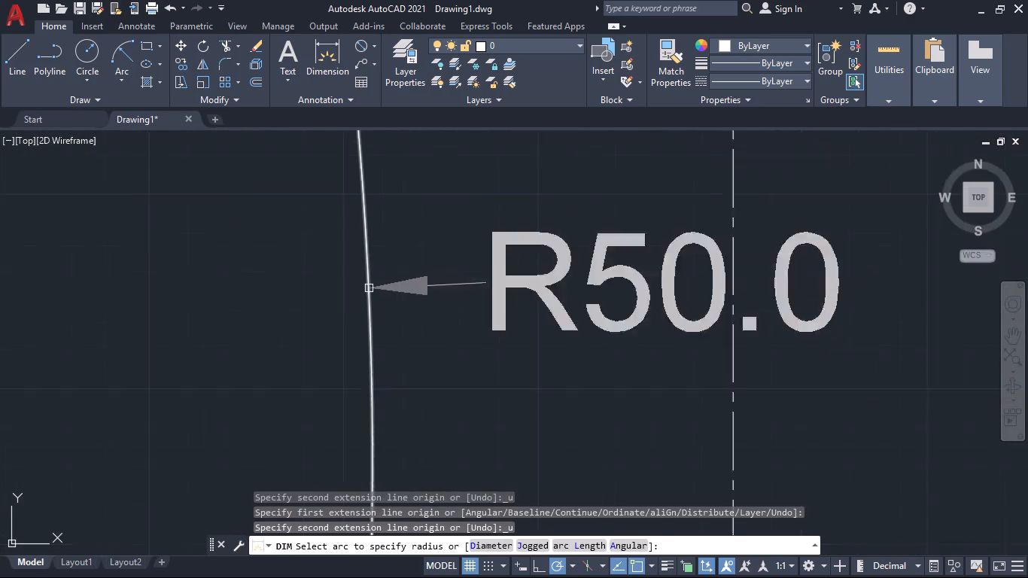
scroll(369, 288, down, 2)
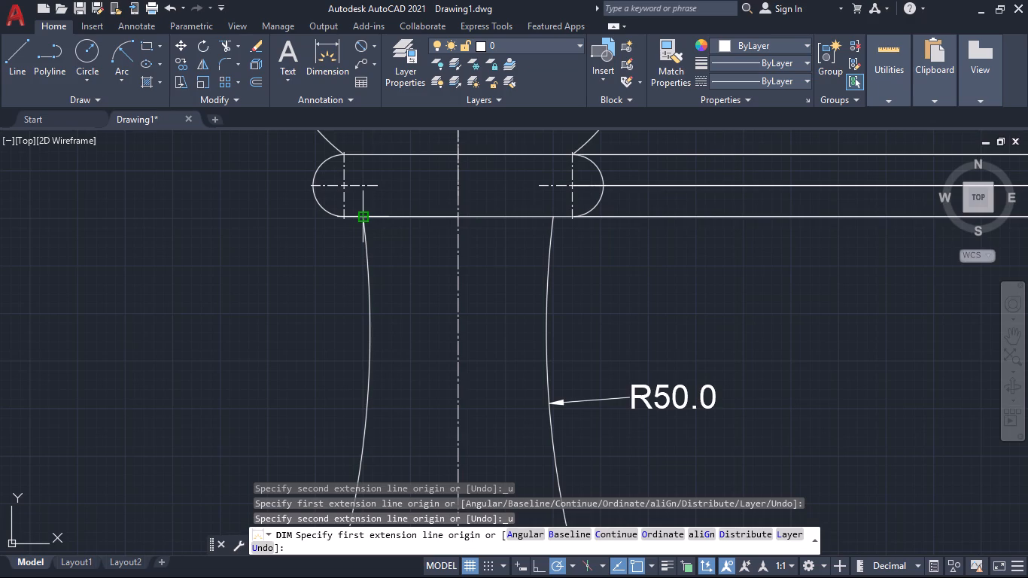
scroll(437, 276, down, 3)
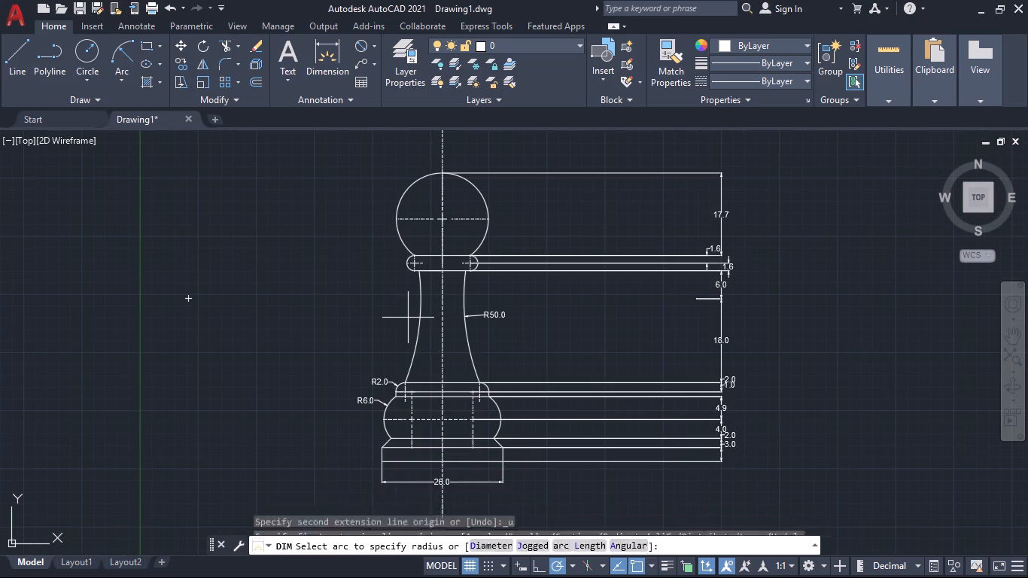
middle_drag(384, 317, 373, 417)
scroll(358, 337, up, 3)
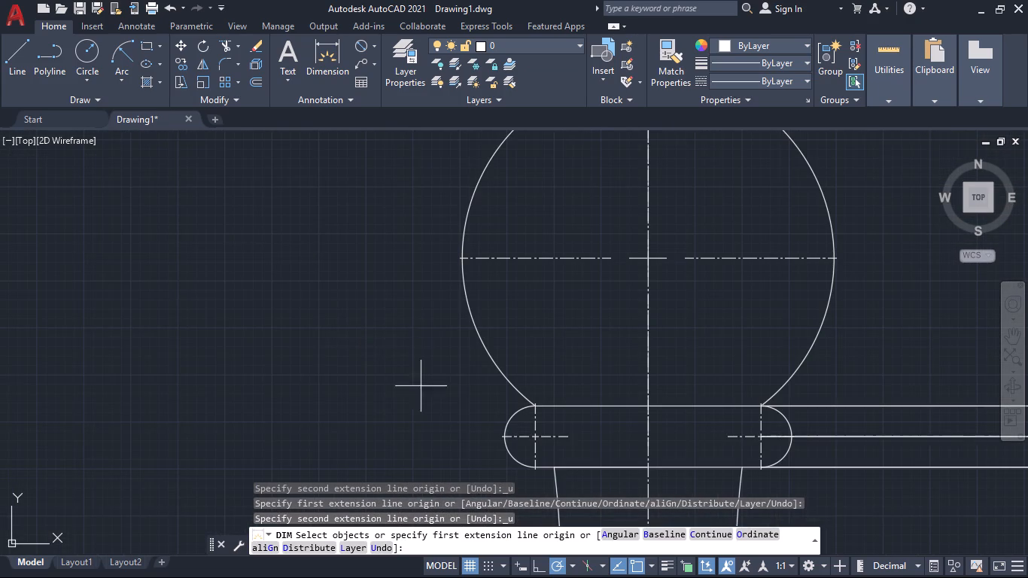
scroll(512, 424, up, 6)
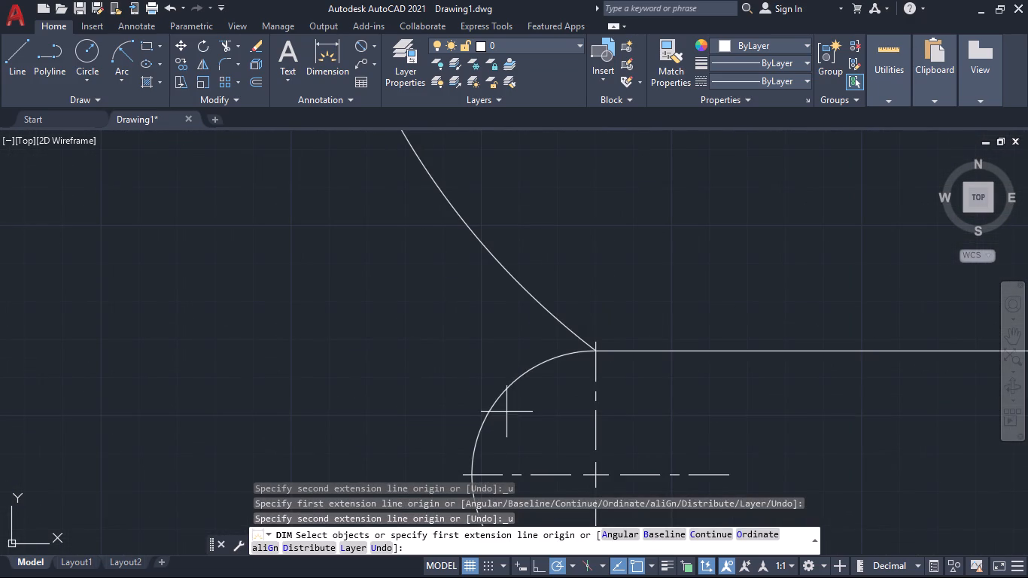
click(494, 404)
middle_drag(405, 447, 454, 317)
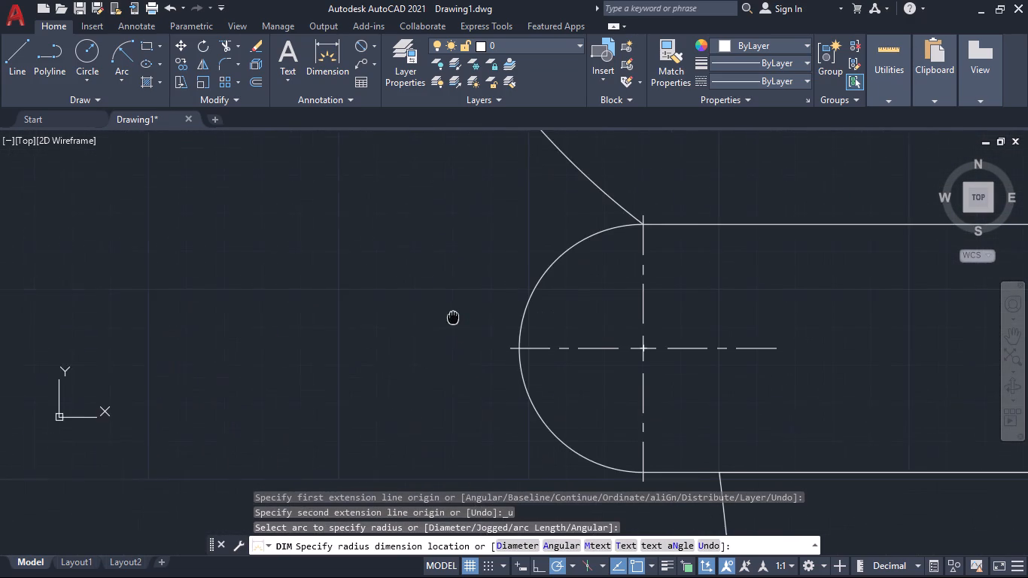
middle_drag(454, 317, 455, 314)
scroll(455, 316, down, 1)
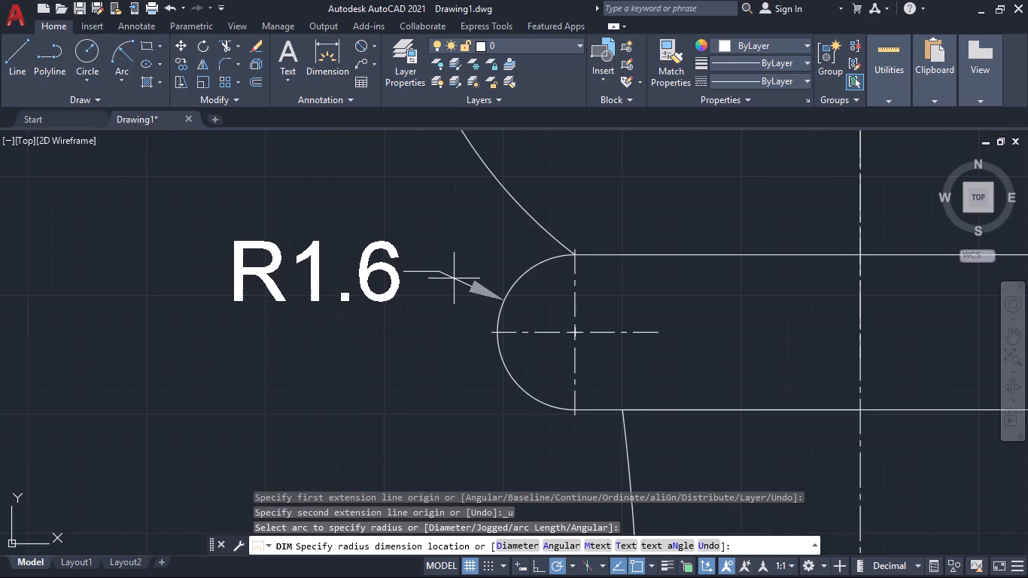
click(448, 288)
Add a width dimension between the two points where the head meets the collar's top edge, placing it inside the head.
scroll(450, 318, down, 3)
middle_drag(449, 371, 415, 421)
middle_drag(391, 298, 309, 338)
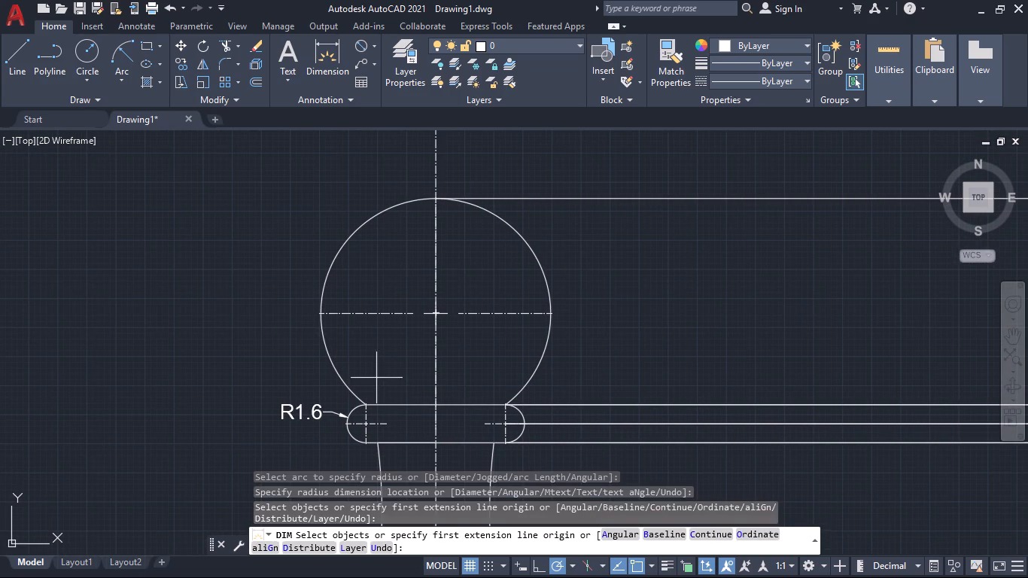
click(366, 403)
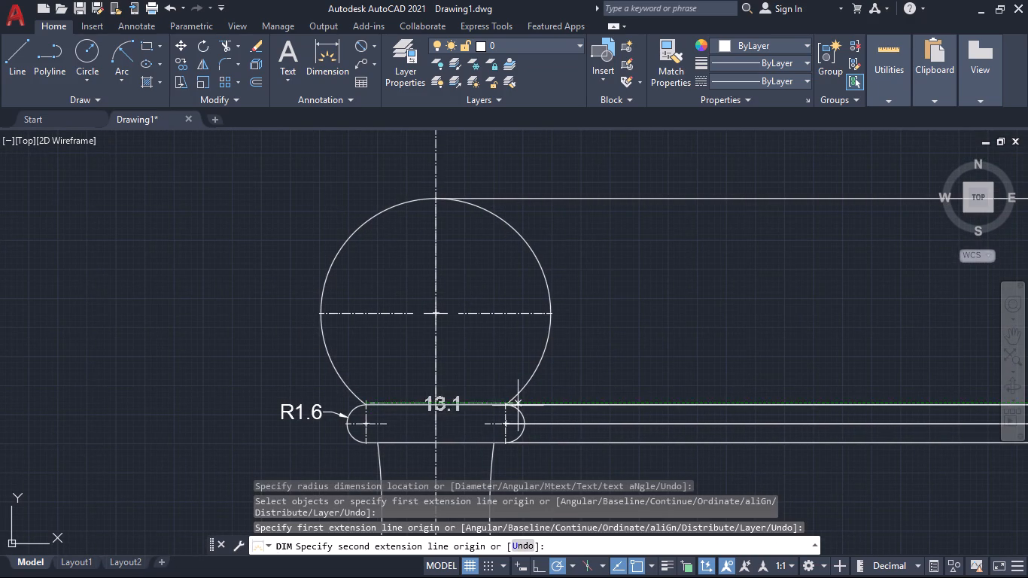
scroll(503, 403, up, 5)
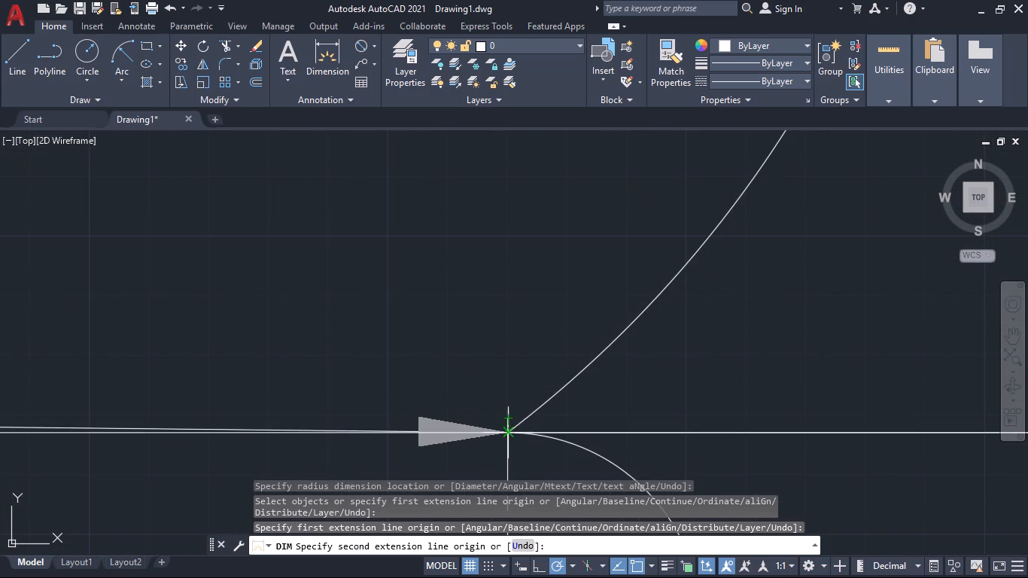
click(507, 433)
scroll(508, 272, down, 4)
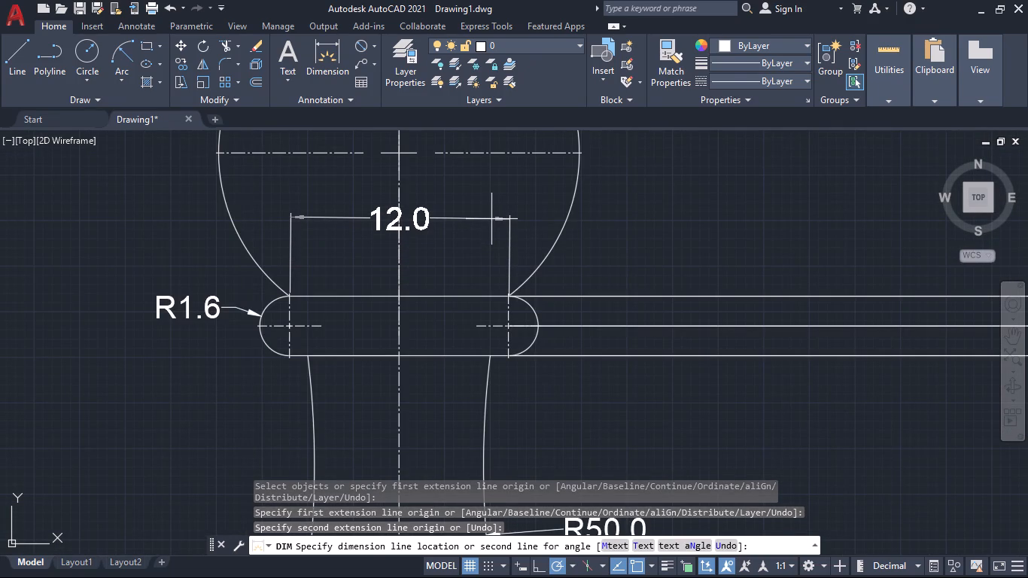
middle_drag(491, 214, 484, 386)
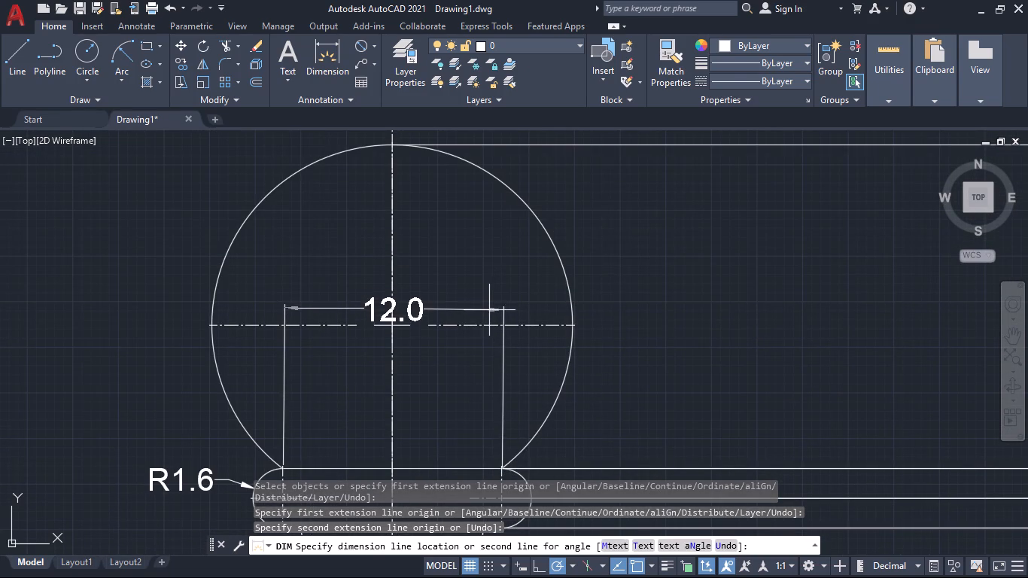
click(489, 312)
middle_drag(464, 370, 458, 452)
scroll(469, 357, down, 2)
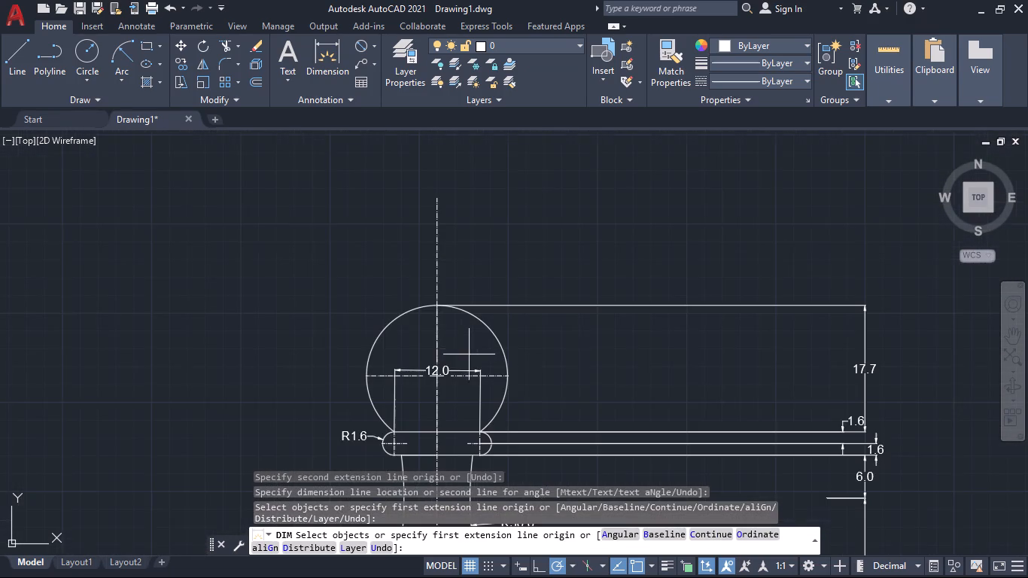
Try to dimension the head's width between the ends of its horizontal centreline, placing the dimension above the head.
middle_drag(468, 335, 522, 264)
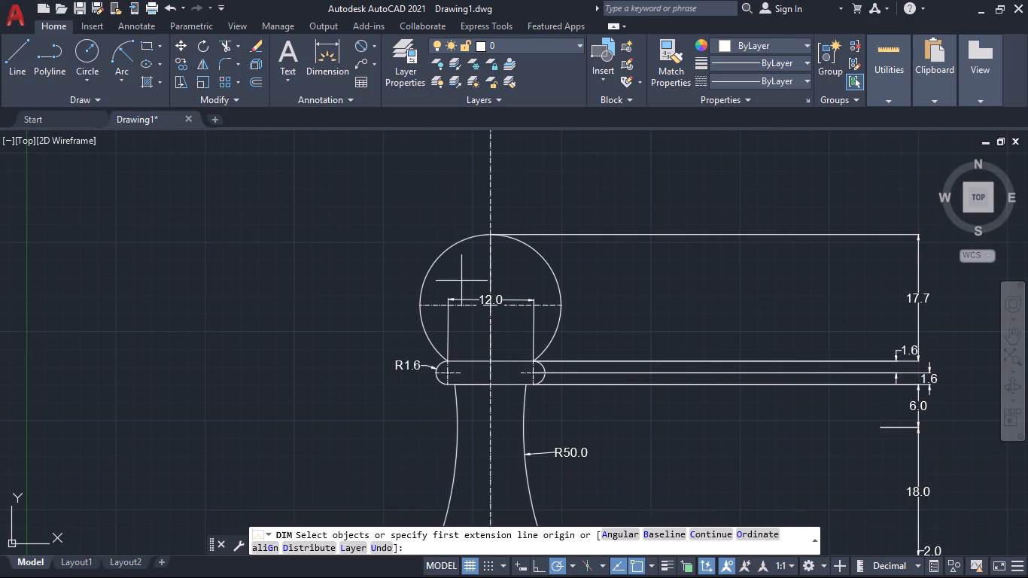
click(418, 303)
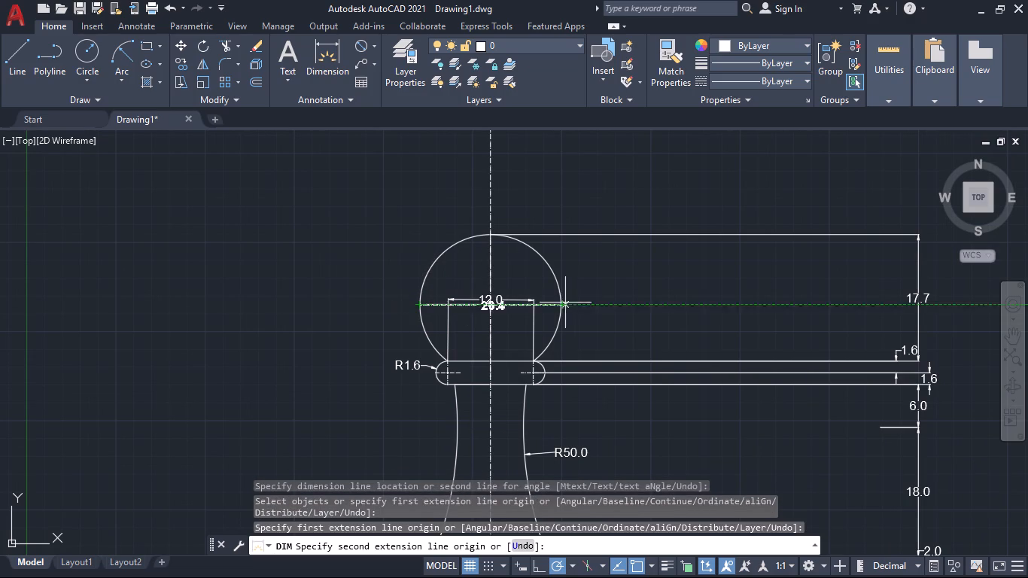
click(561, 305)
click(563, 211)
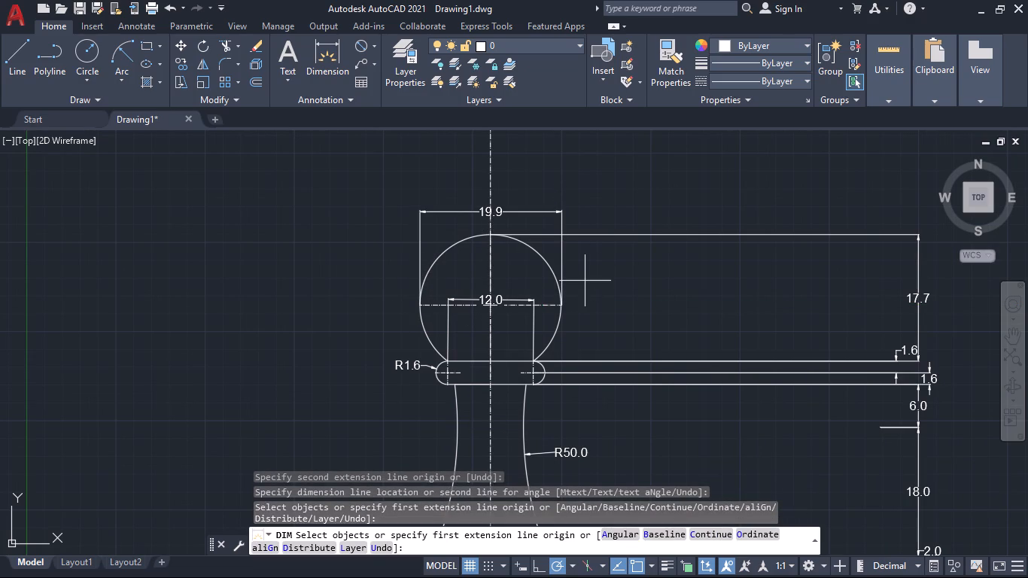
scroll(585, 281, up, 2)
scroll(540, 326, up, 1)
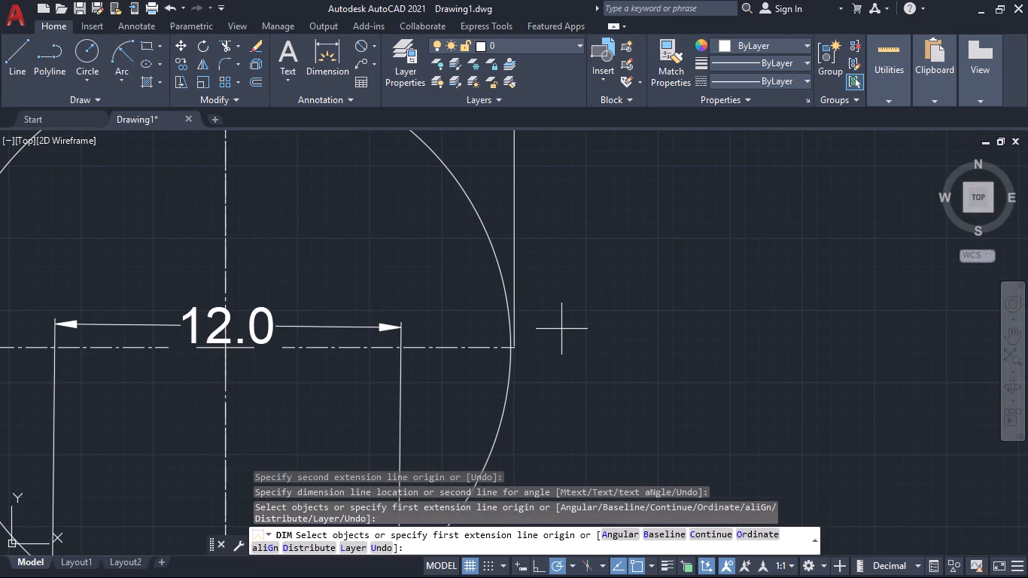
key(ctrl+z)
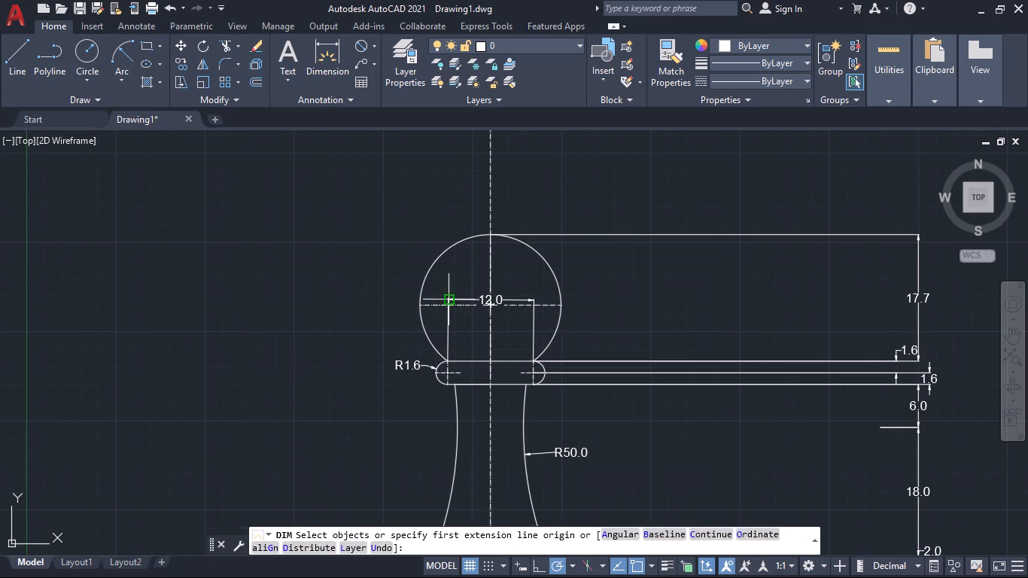
Dimension the head's full width between the points where its arc crosses the horizontal centreline, placing the dimension above the head.
scroll(431, 296, up, 5)
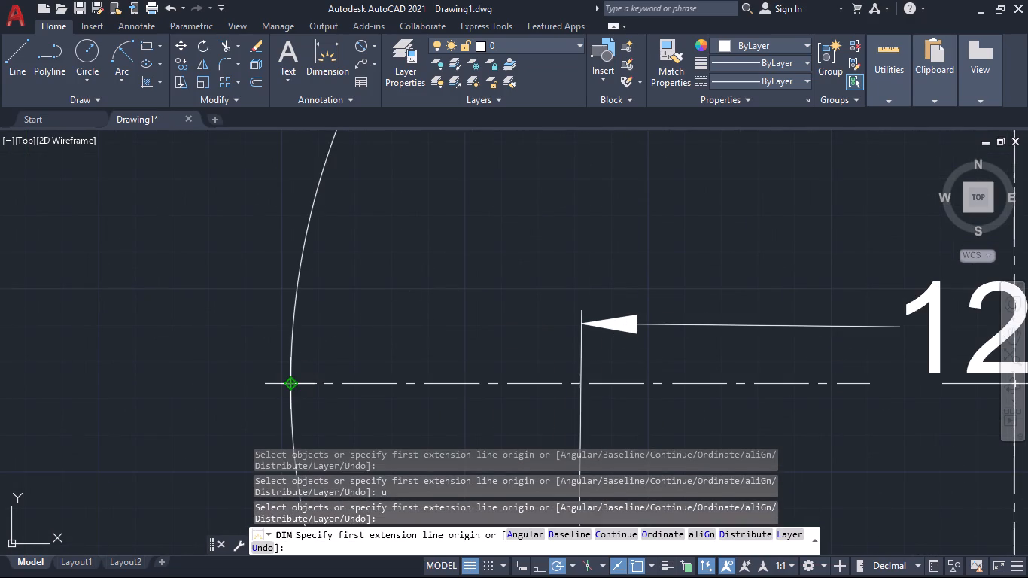
click(292, 385)
scroll(728, 414, down, 2)
middle_drag(795, 424, 427, 369)
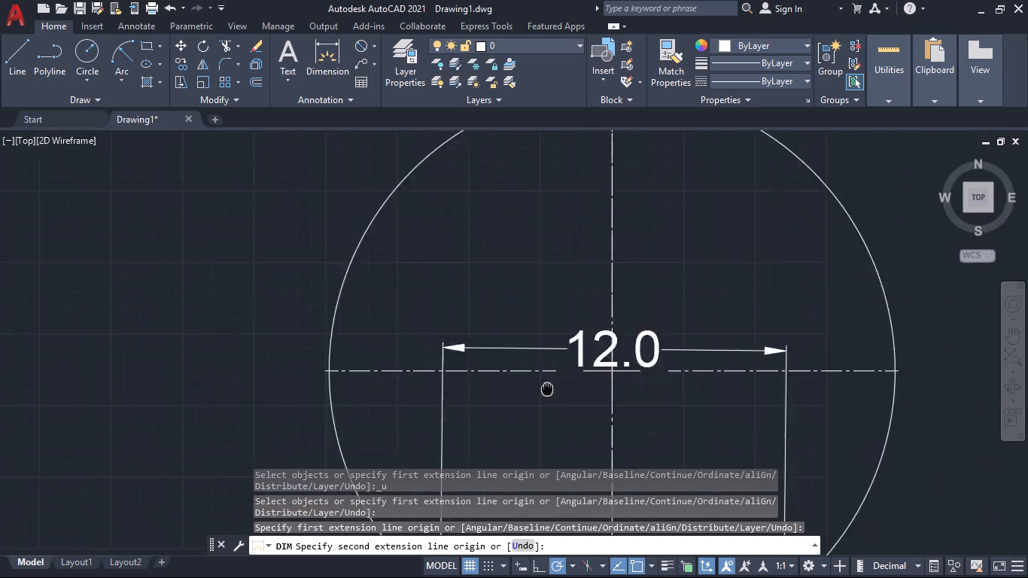
middle_drag(427, 369, 316, 352)
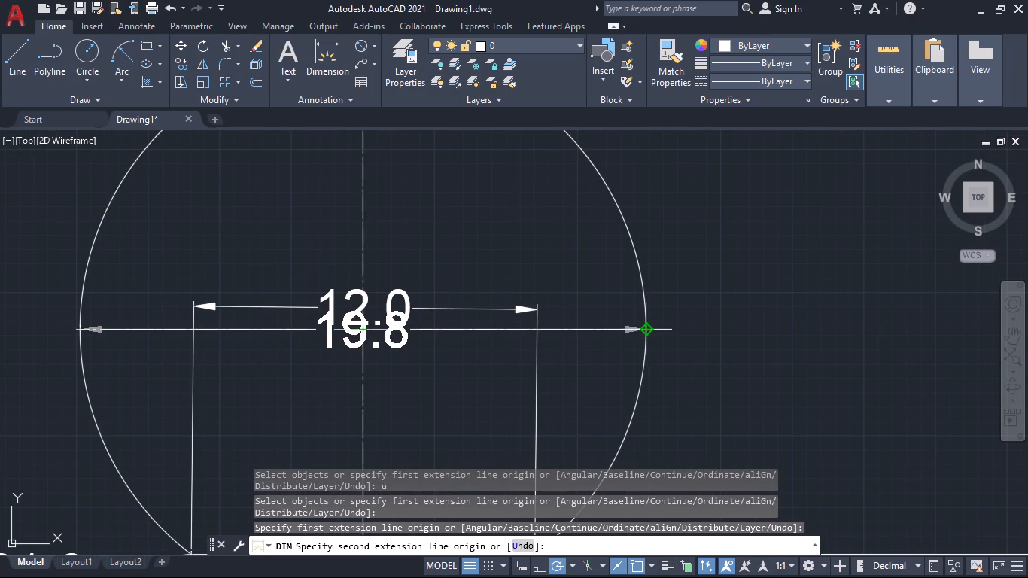
scroll(646, 330, up, 5)
click(641, 314)
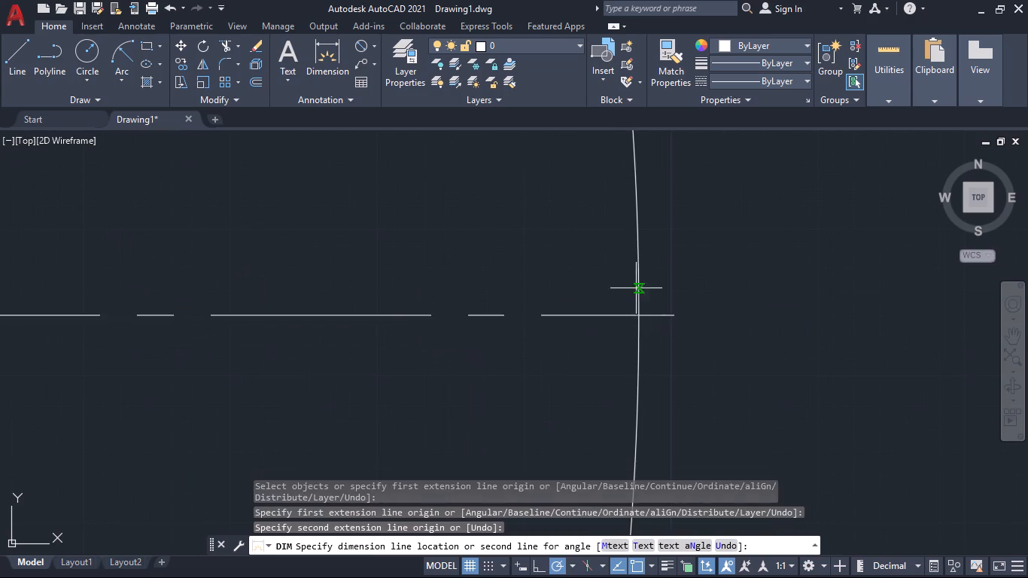
scroll(633, 274, down, 7)
middle_drag(610, 225, 628, 360)
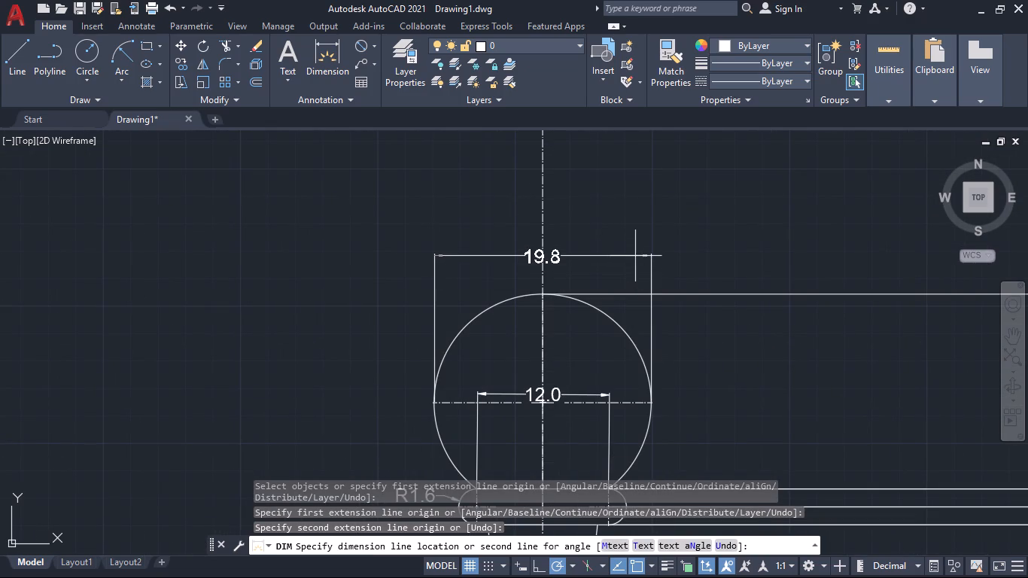
click(634, 255)
Examine the whole pawn, its stacked vertical dimensions and the collar's right rounded end for features still lacking dimensions.
scroll(744, 336, down, 3)
middle_drag(771, 357, 553, 342)
middle_drag(552, 395, 553, 300)
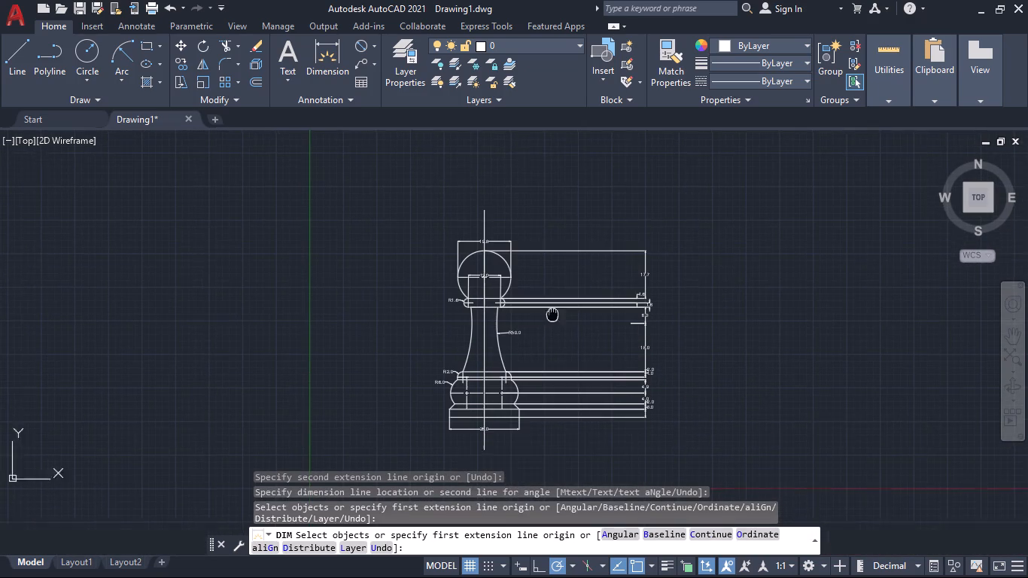
middle_drag(553, 300, 554, 293)
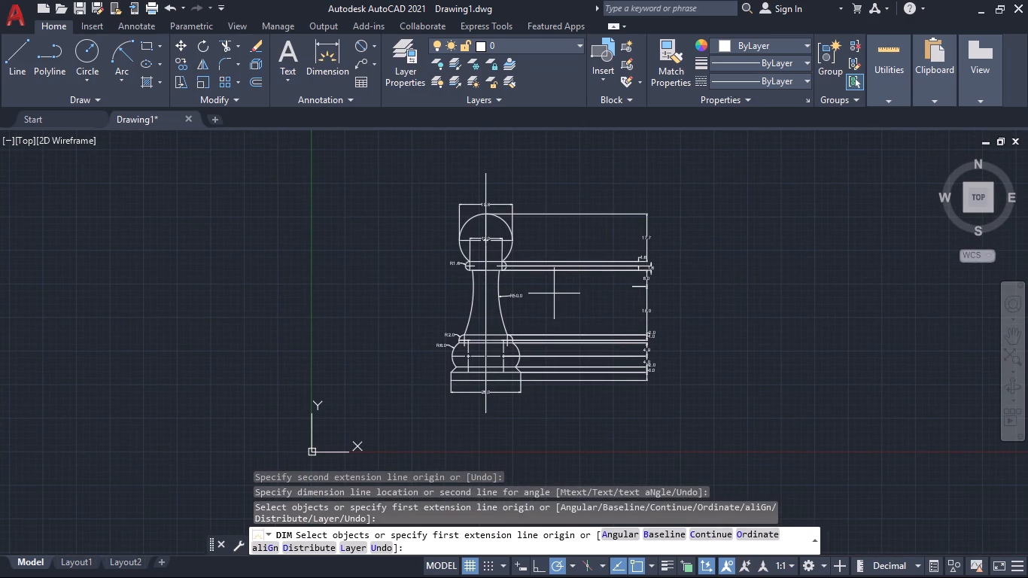
middle_drag(575, 291, 429, 294)
scroll(522, 232, up, 3)
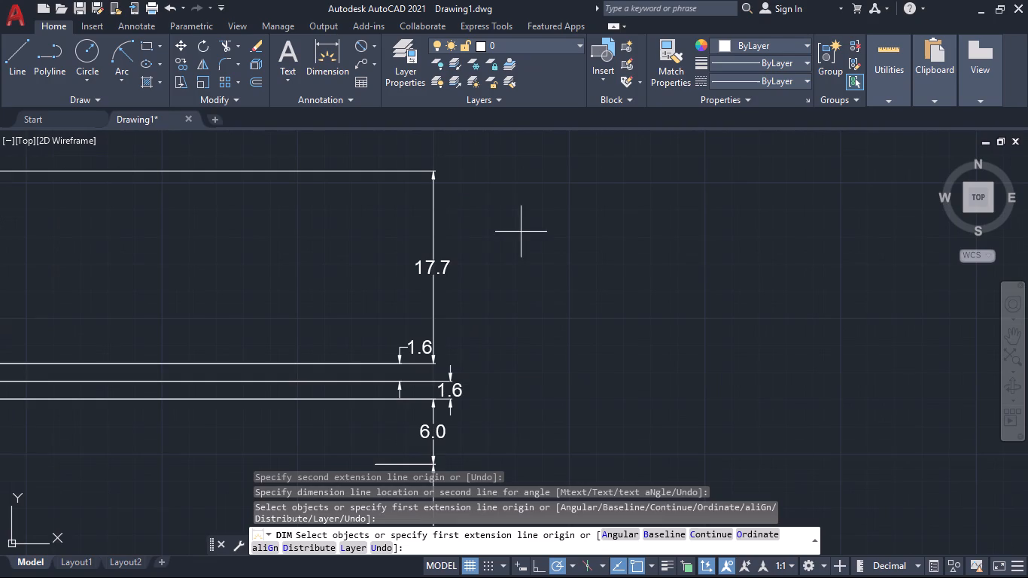
middle_drag(512, 293, 665, 264)
scroll(683, 270, down, 2)
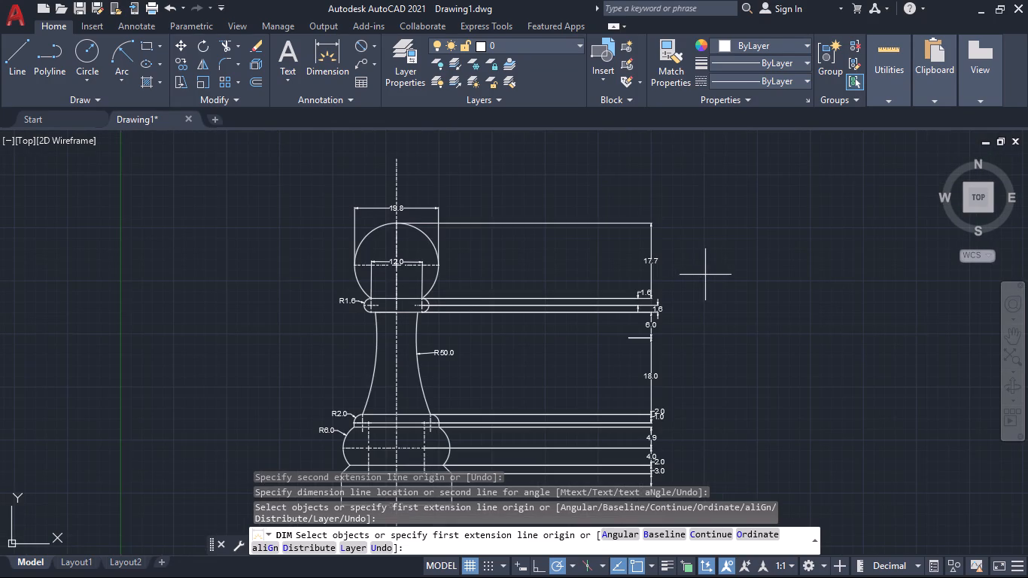
middle_drag(705, 274, 654, 232)
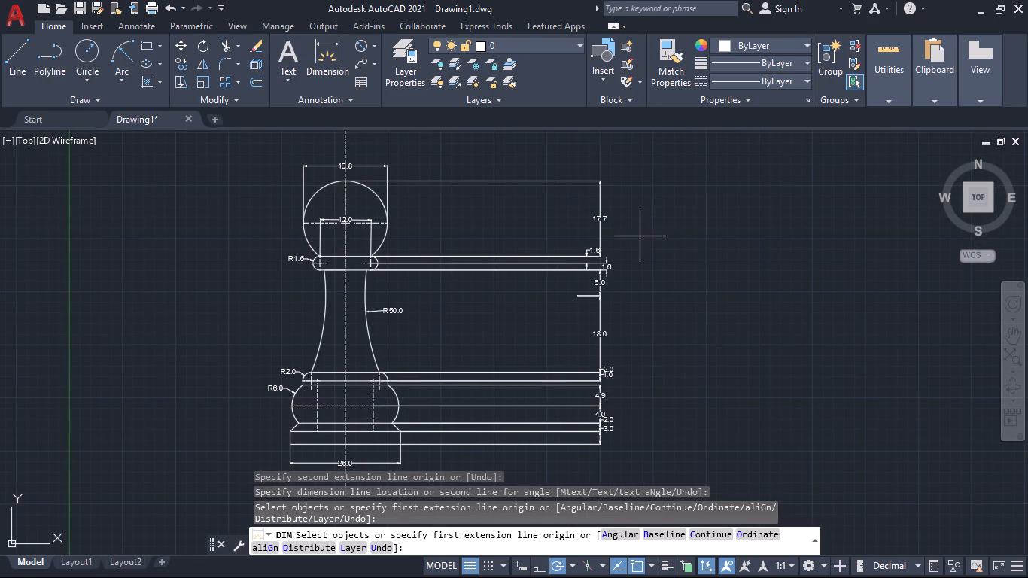
scroll(375, 276, up, 4)
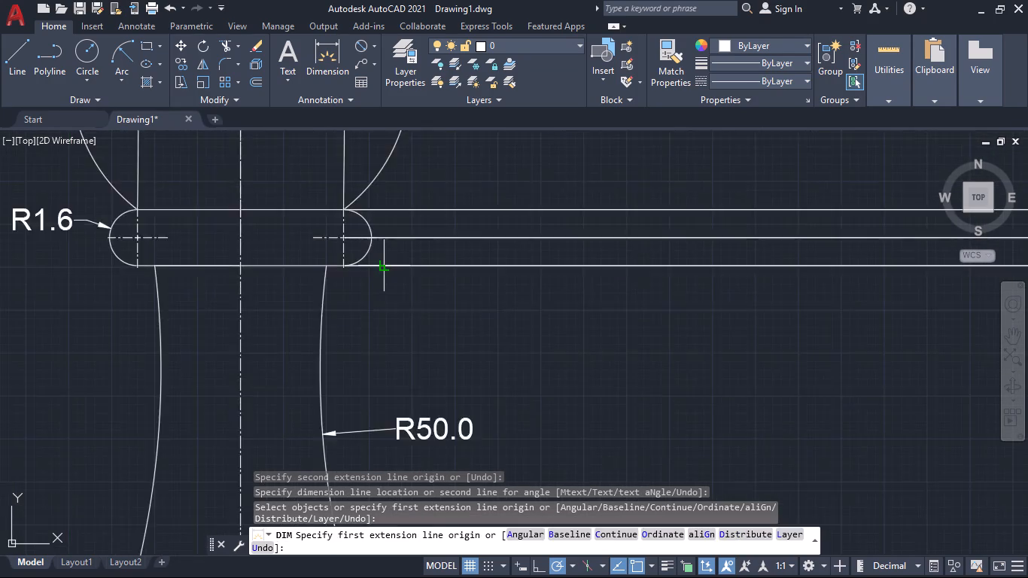
scroll(434, 338, up, 1)
middle_drag(436, 338, 449, 419)
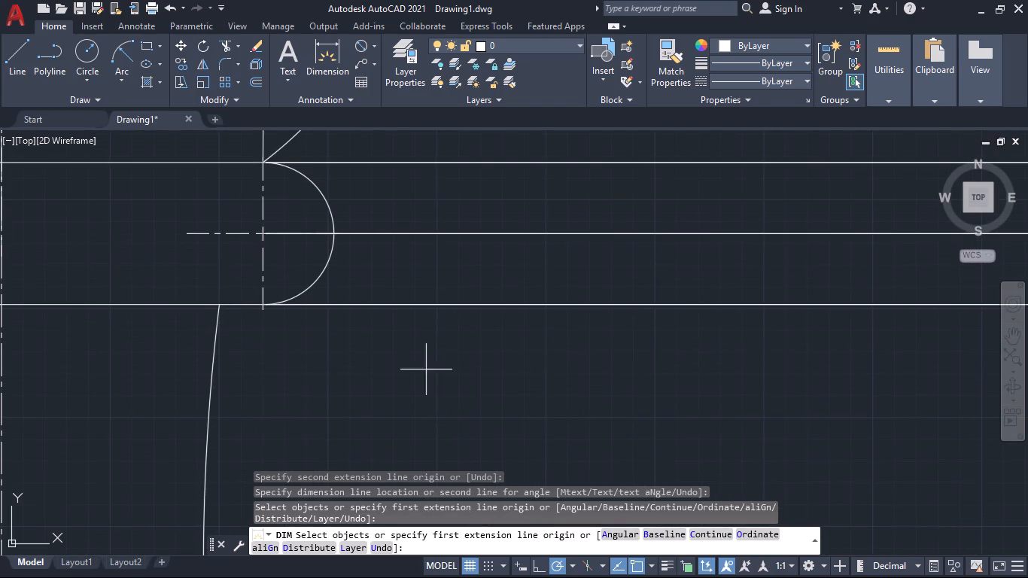
scroll(443, 308, up, 2)
middle_drag(409, 253, 532, 530)
scroll(457, 392, down, 2)
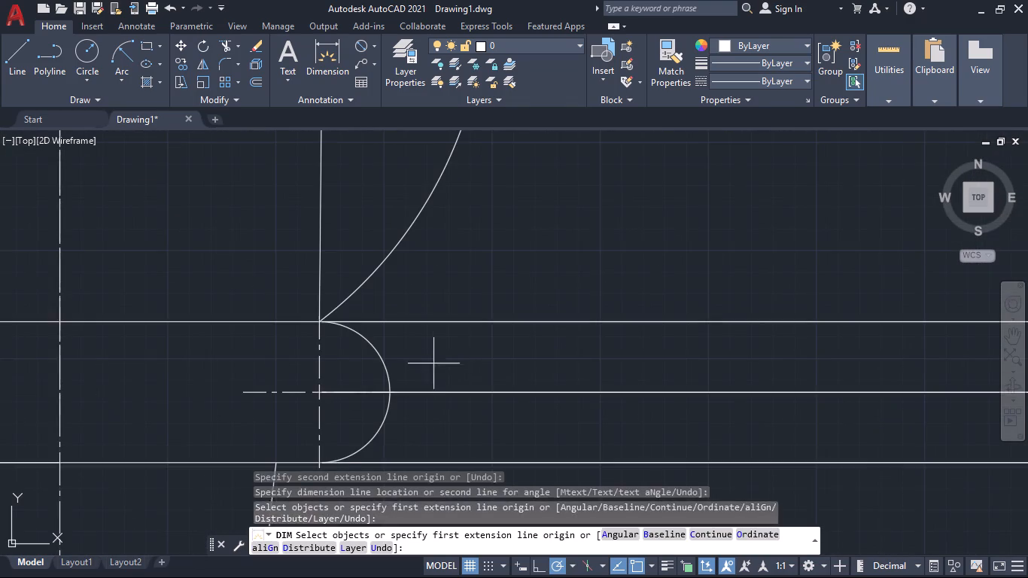
middle_drag(439, 389, 459, 427)
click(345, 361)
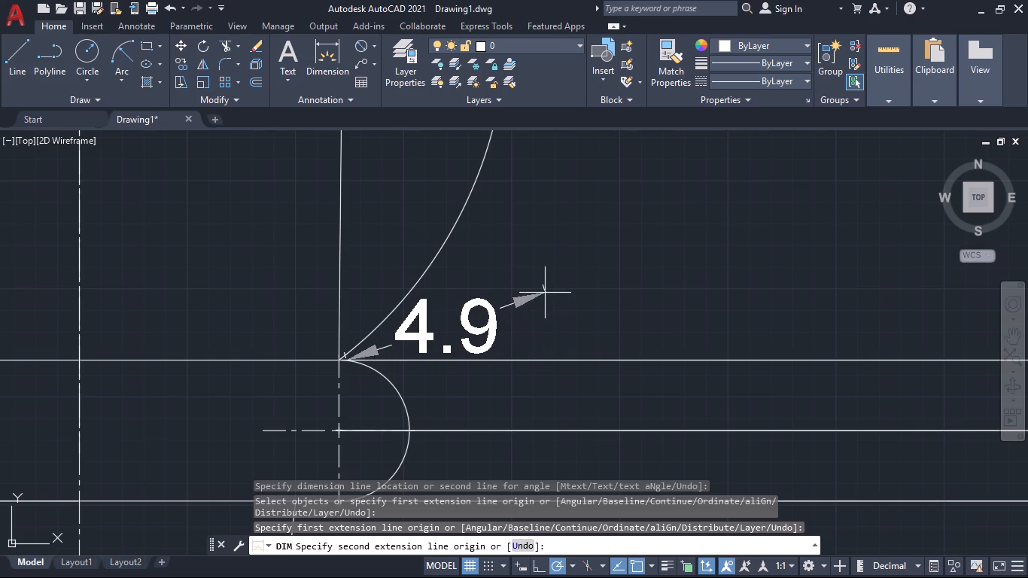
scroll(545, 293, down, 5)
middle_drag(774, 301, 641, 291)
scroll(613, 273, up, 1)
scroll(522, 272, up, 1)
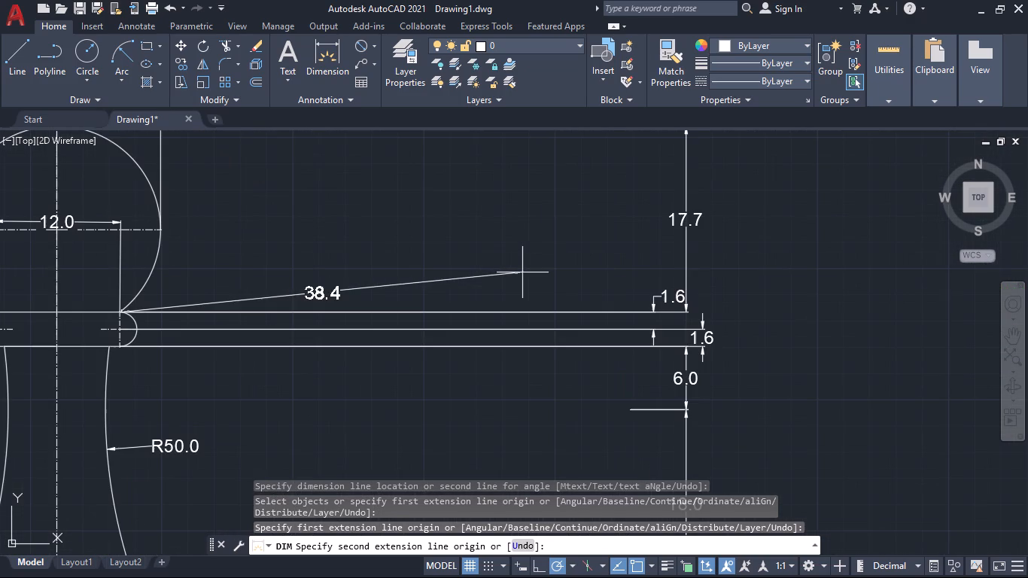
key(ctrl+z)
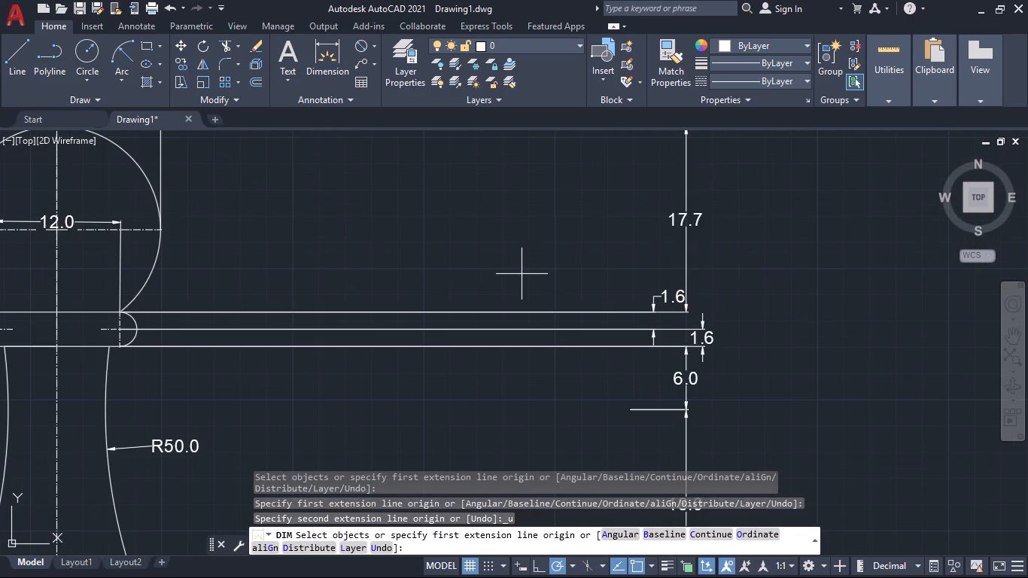
Add an angular dimension between the base's left chamfer and the horizontal line at its foot, placing it outside the profile.
scroll(558, 295, down, 3)
middle_drag(494, 363, 641, 312)
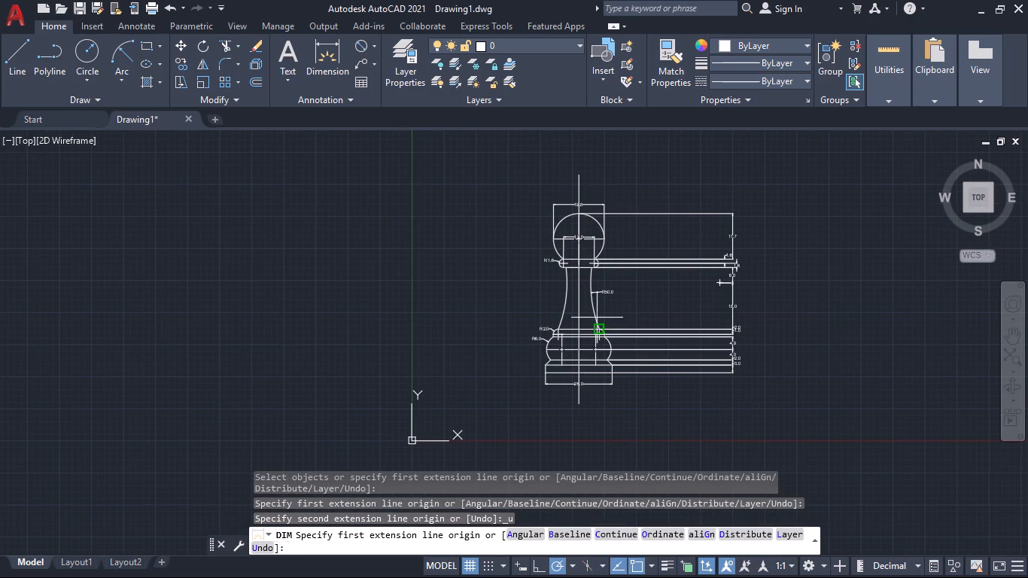
scroll(545, 303, up, 4)
middle_drag(559, 303, 452, 256)
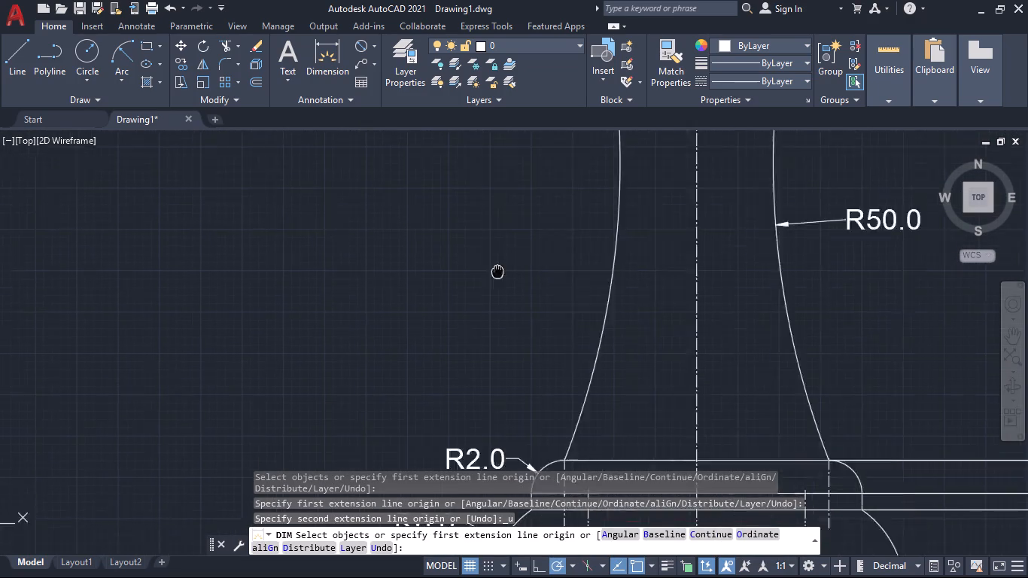
middle_drag(452, 256, 379, 222)
scroll(391, 216, down, 2)
middle_drag(646, 431, 691, 290)
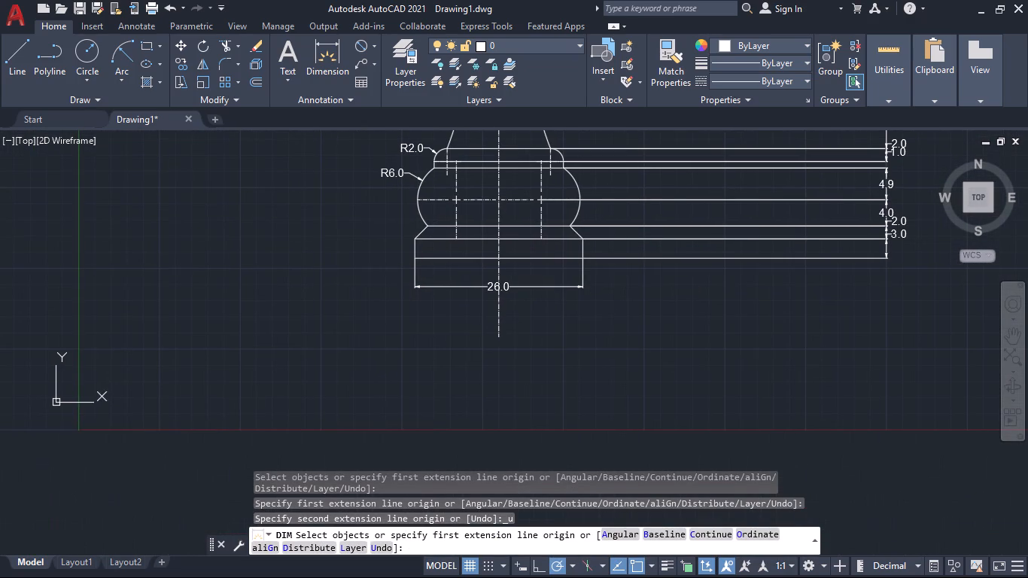
middle_drag(640, 326, 689, 379)
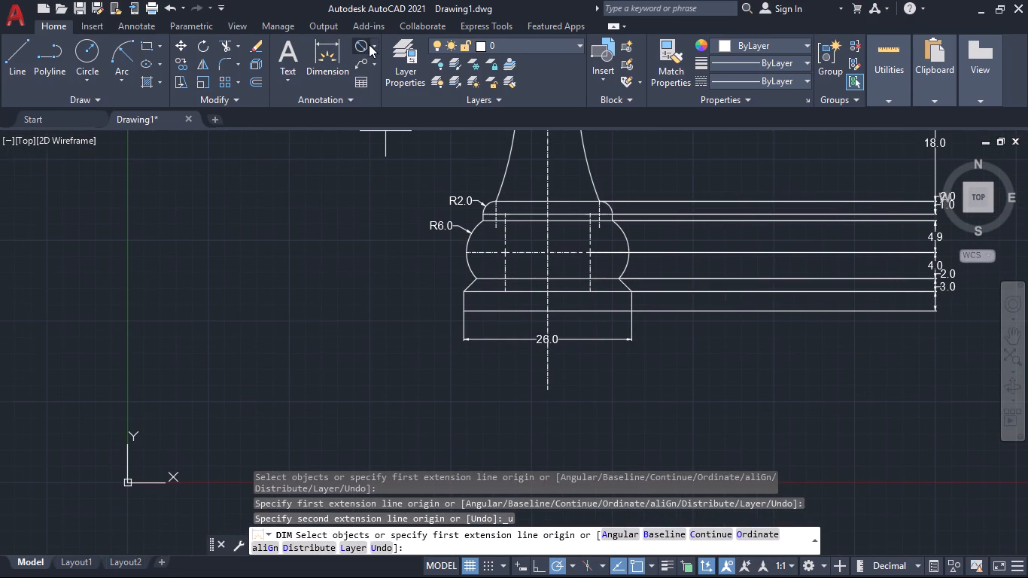
click(369, 44)
click(376, 46)
click(381, 127)
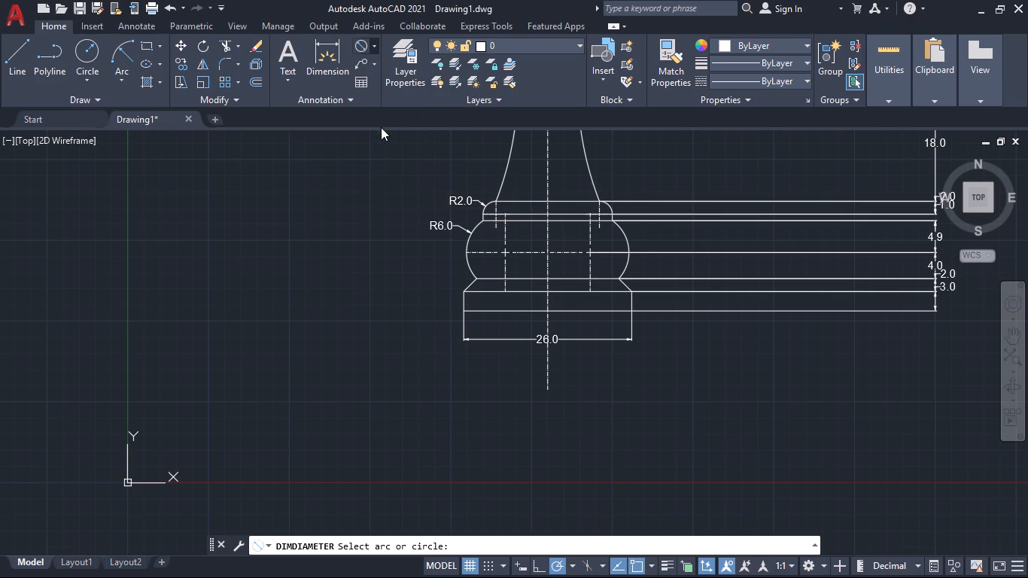
scroll(455, 287, up, 5)
click(532, 295)
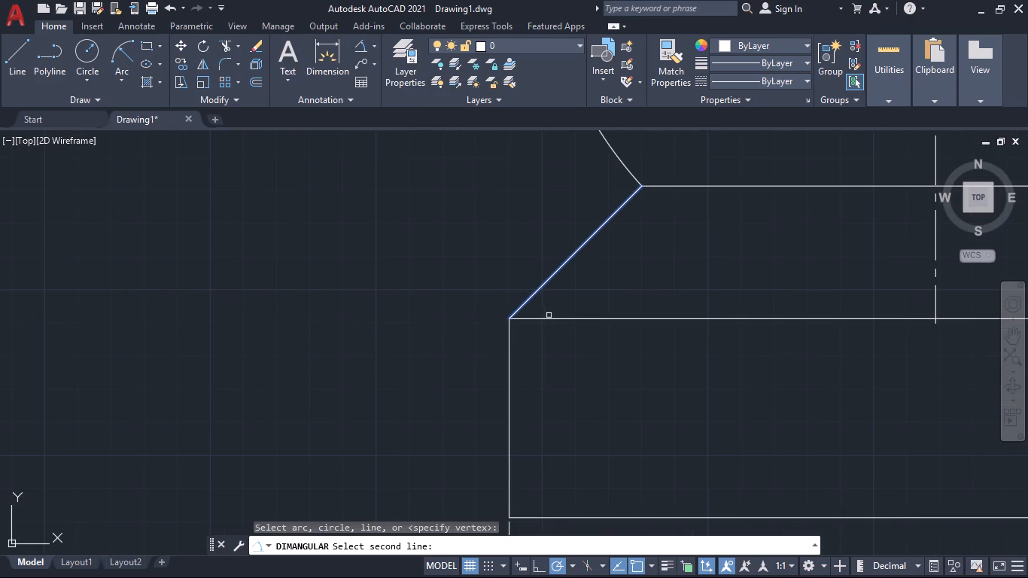
click(552, 319)
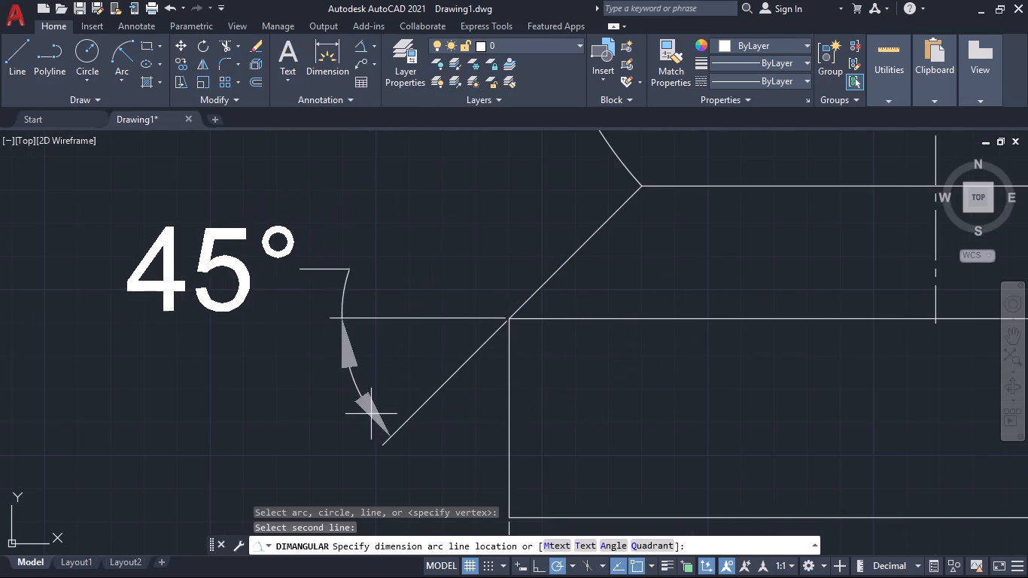
middle_drag(370, 414, 416, 293)
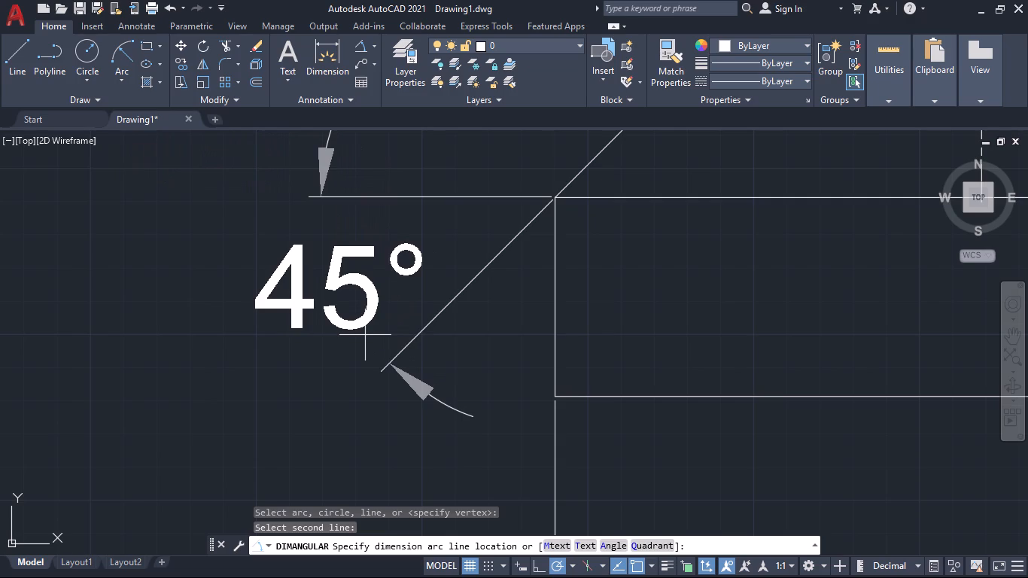
middle_drag(365, 334, 303, 371)
scroll(313, 359, down, 2)
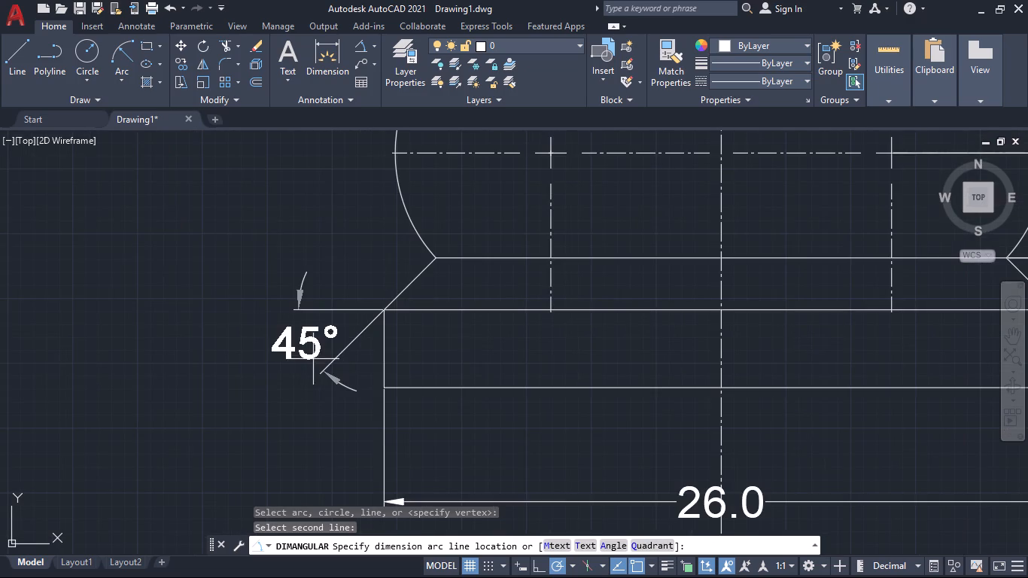
click(211, 374)
Add a multileader across the narrowest part of the neck, arrowhead on its left arc, with the text Ø10 beyond its right arc.
scroll(266, 379, down, 3)
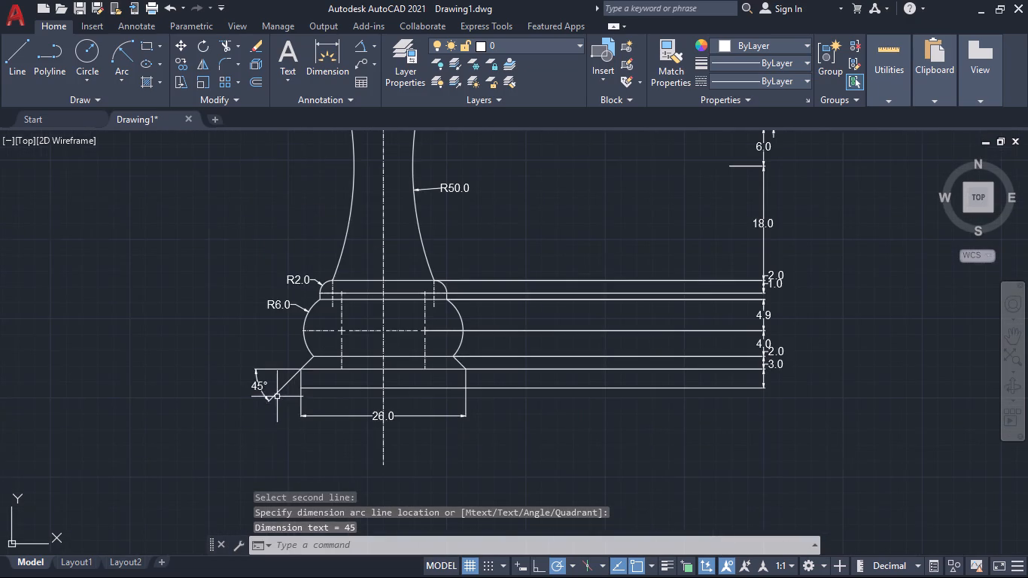
middle_drag(276, 416, 243, 449)
middle_drag(515, 485, 546, 492)
middle_drag(526, 291, 570, 377)
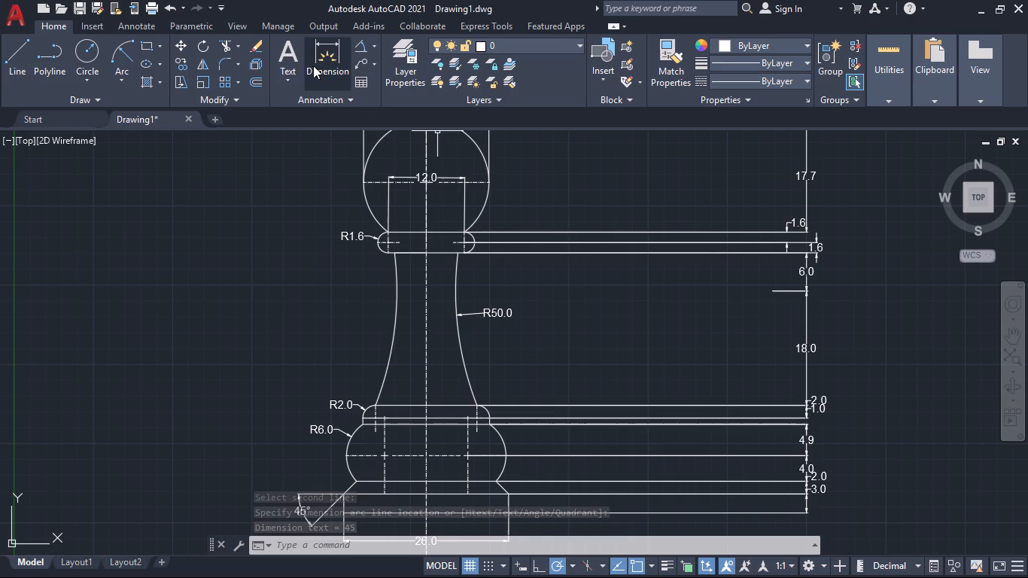
click(365, 62)
middle_drag(366, 305, 306, 352)
scroll(321, 357, up, 2)
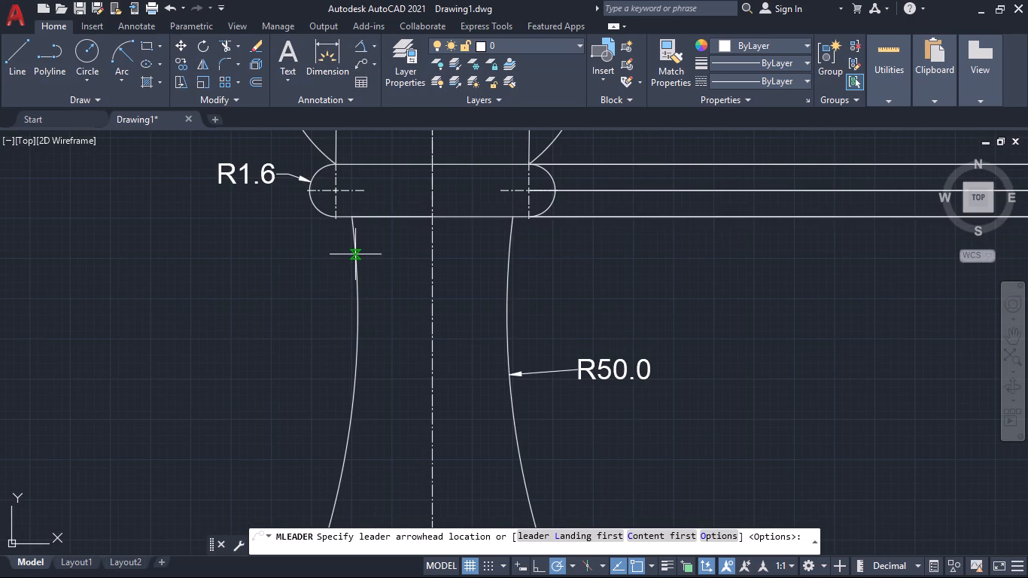
click(357, 306)
click(509, 315)
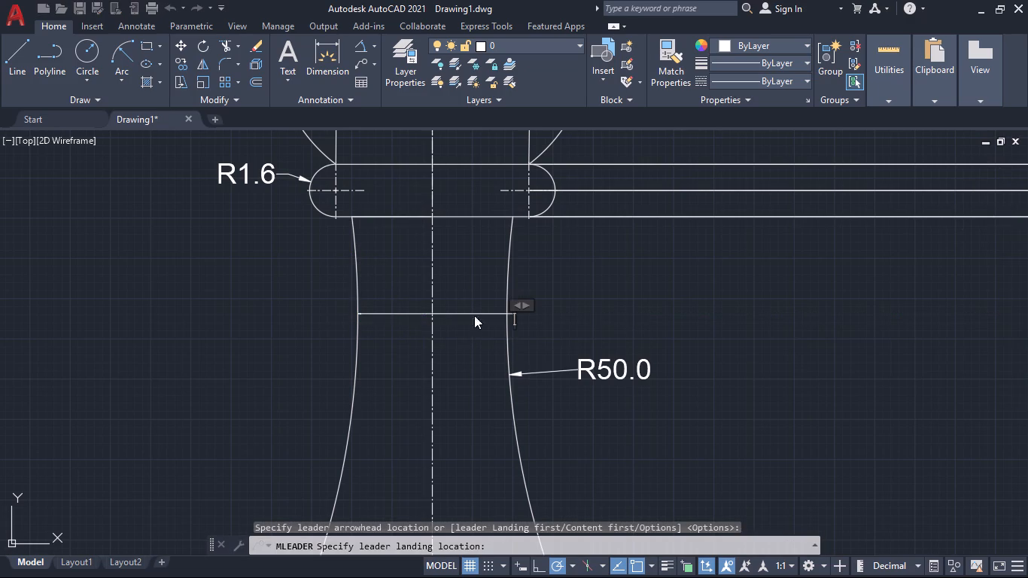
scroll(539, 320, up, 3)
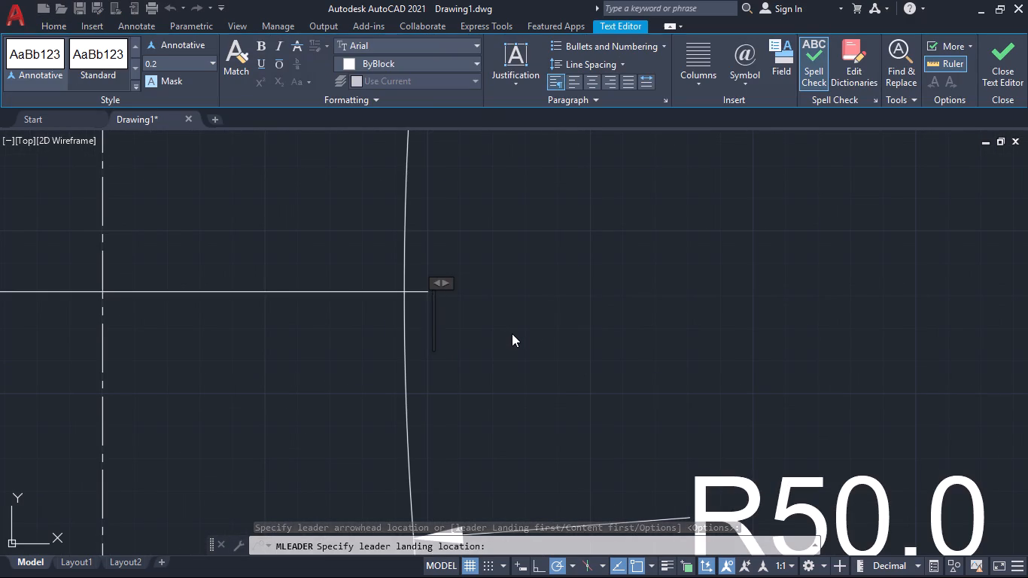
click(747, 68)
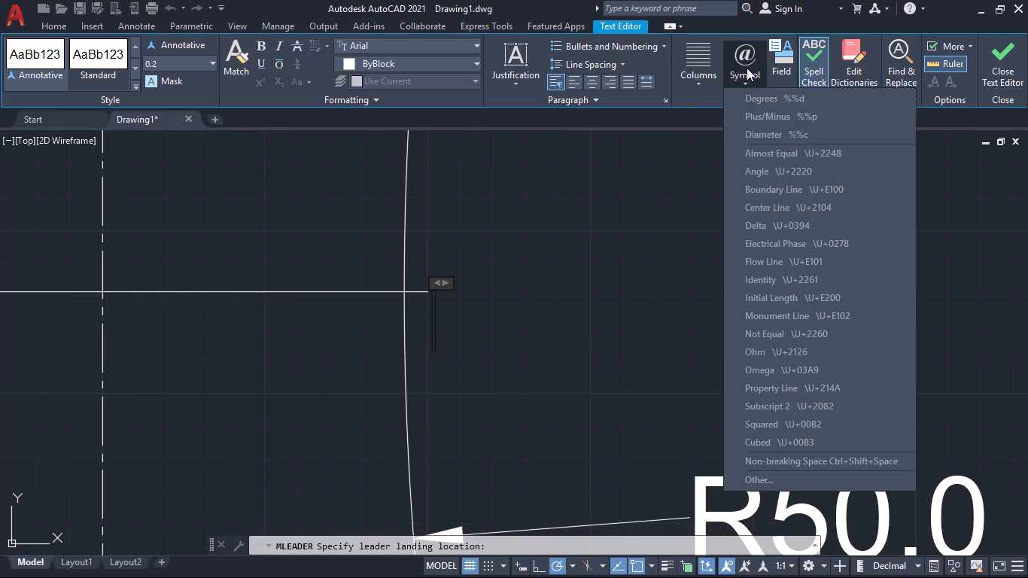
click(765, 134)
text(10)
click(612, 303)
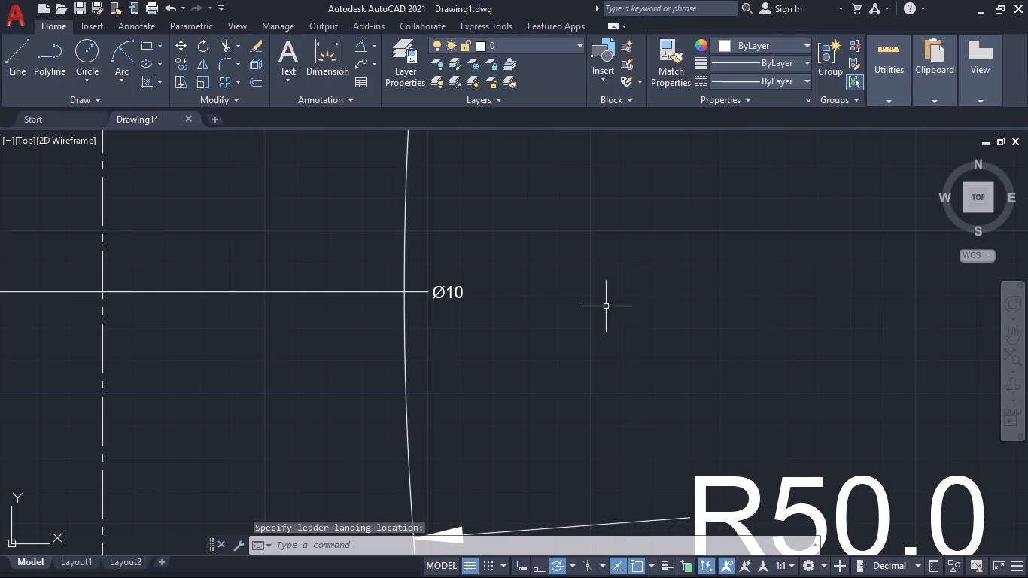
Set the text height of the neck's Ø10 leader to 1.25.
scroll(505, 312, down, 5)
scroll(527, 338, up, 5)
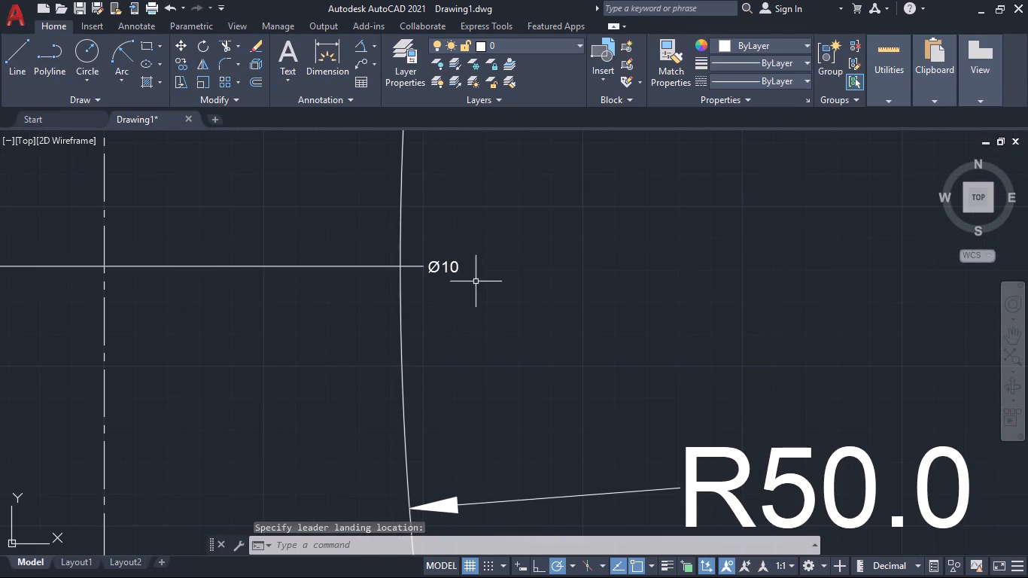
double_click(450, 265)
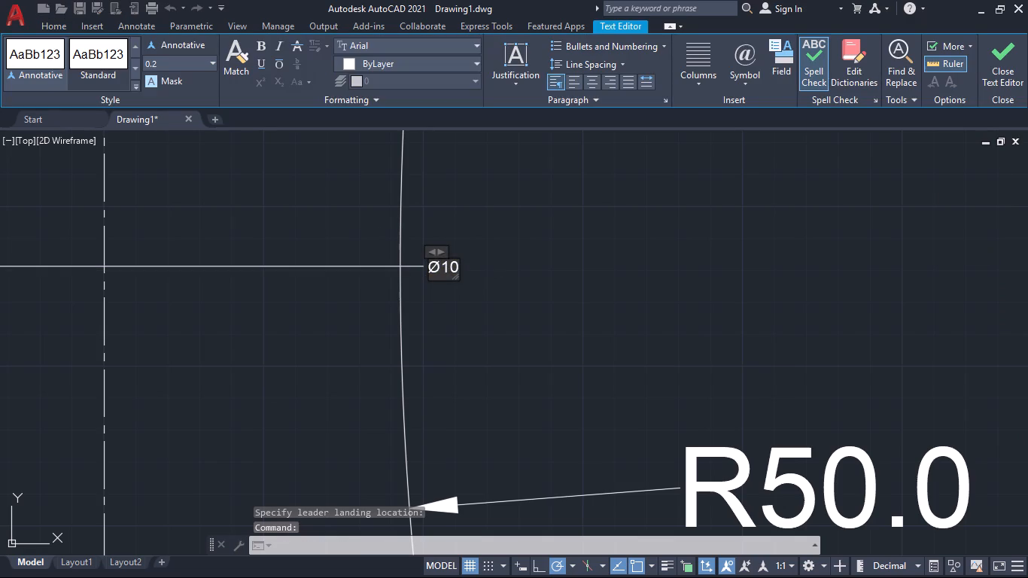
drag(456, 266, 478, 267)
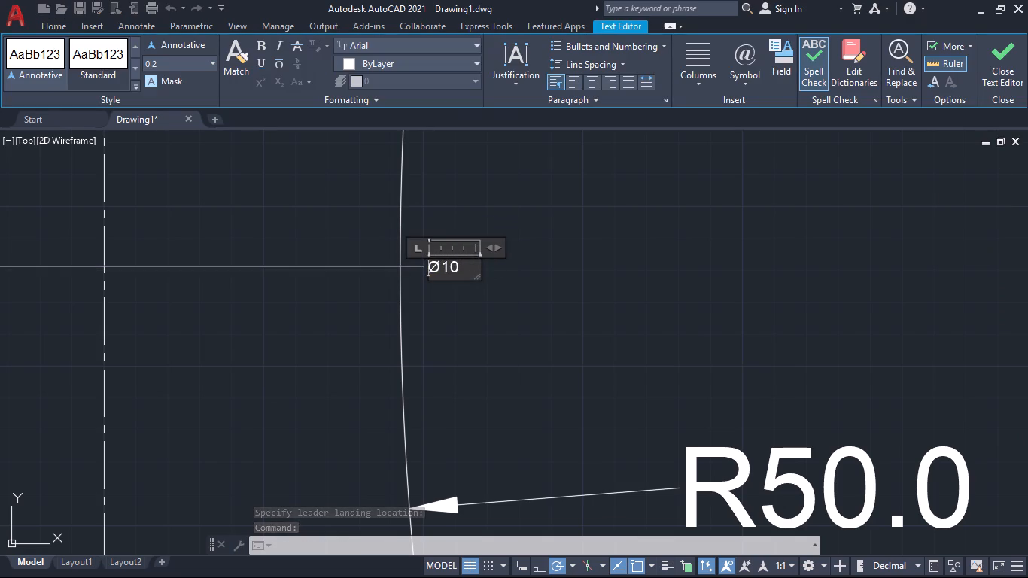
drag(464, 269, 424, 264)
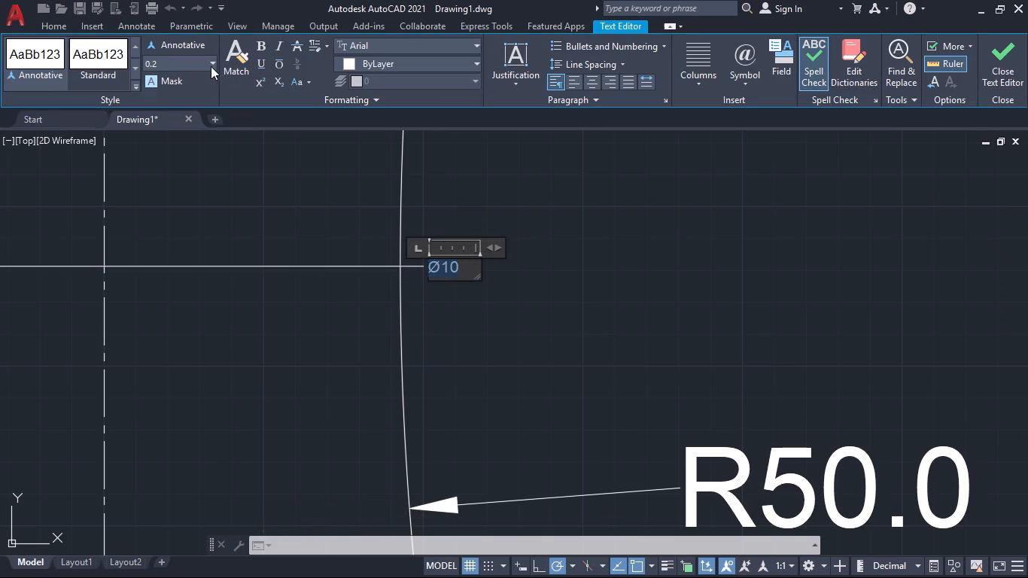
click(213, 60)
click(175, 66)
key(BackSpace)
key(BackSpace)
key(BackSpace)
text(1.25)
key(Return)
scroll(643, 267, down, 1)
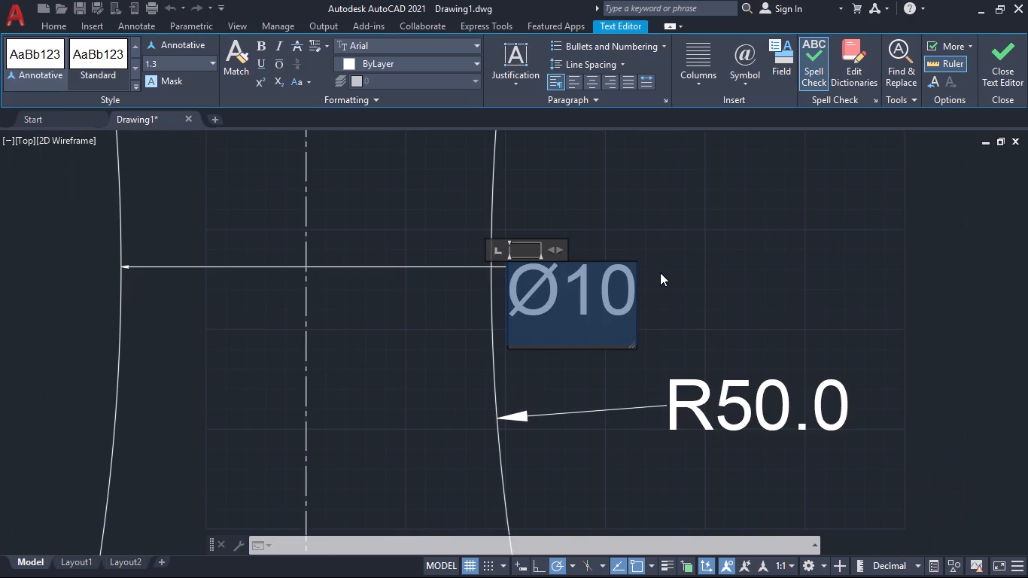
Re-enter the neck leader's text as Ø10 with the diameter symbol and finish editing.
key(Return)
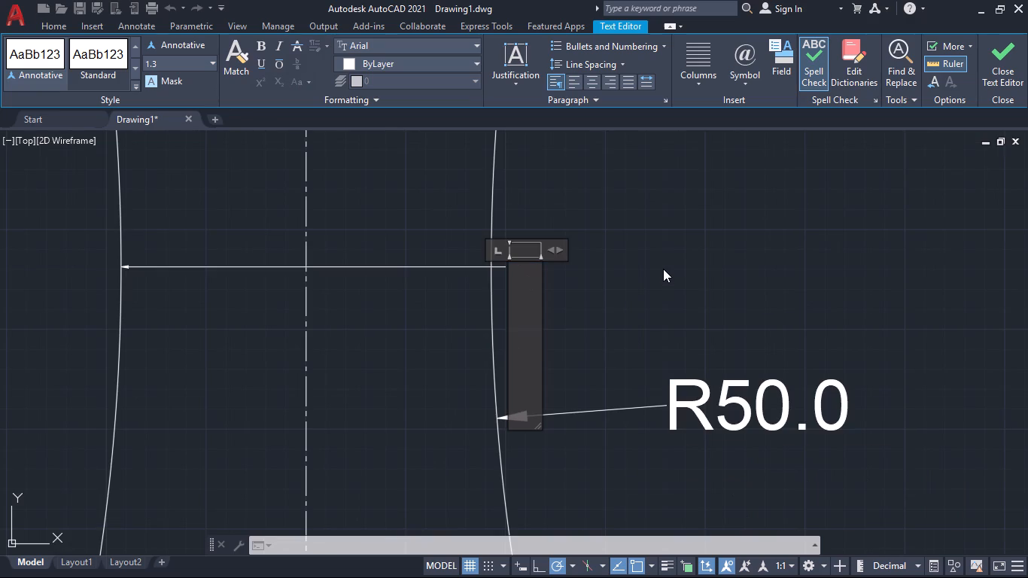
key(BackSpace)
click(747, 73)
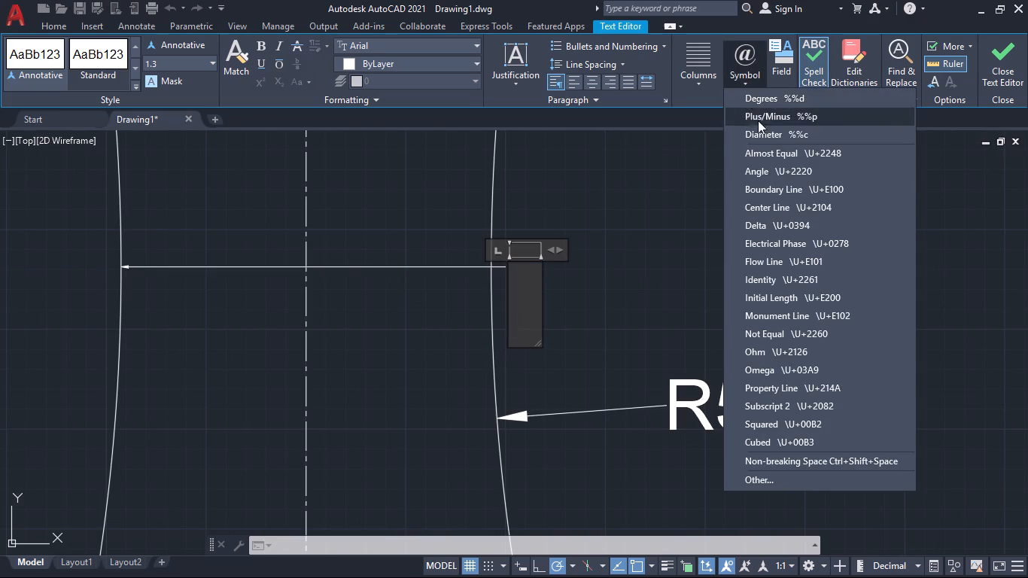
click(764, 132)
text(10)
key(Return)
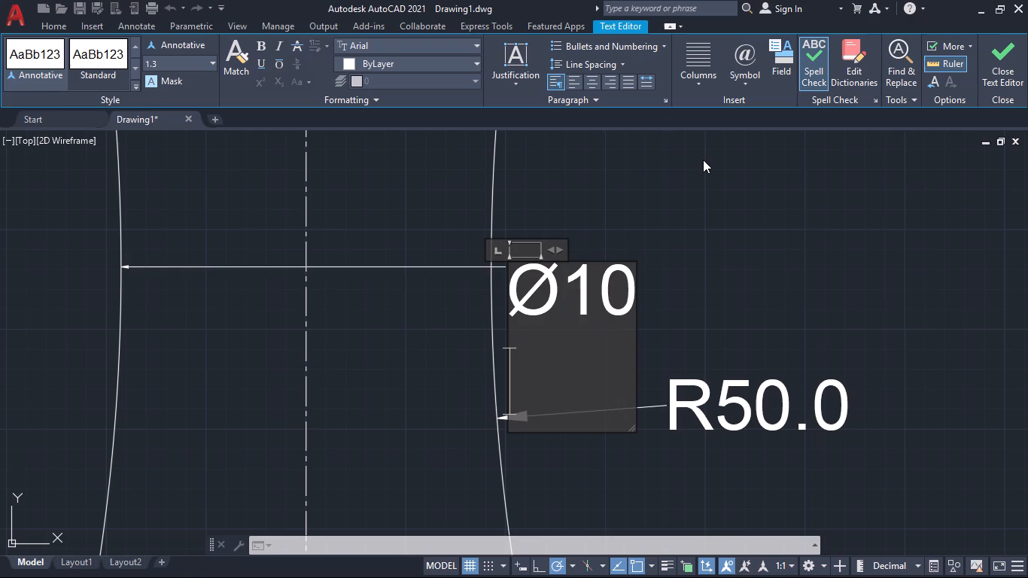
key(BackSpace)
click(786, 290)
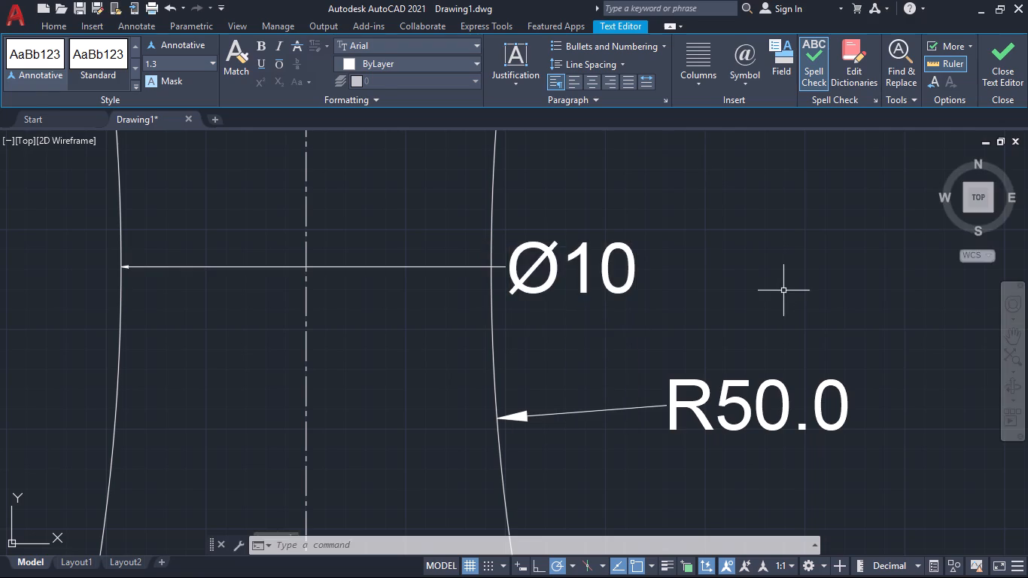
Look through the neck's Ø10 leader quick properties for a setting that controls its arrowhead.
scroll(783, 294, down, 3)
middle_drag(771, 302, 734, 329)
scroll(718, 323, up, 2)
scroll(649, 345, up, 1)
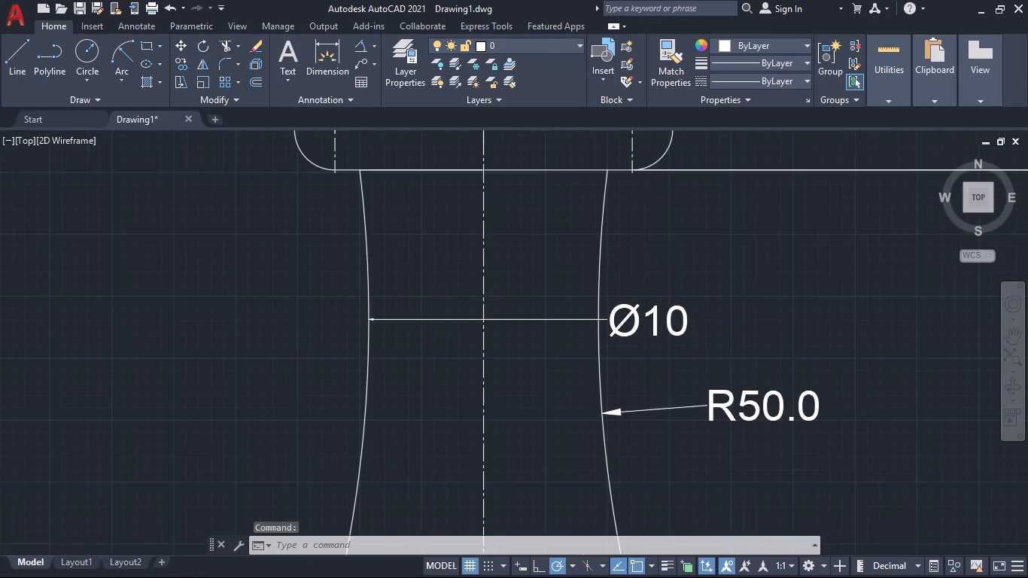
scroll(649, 345, up, 2)
middle_drag(572, 397, 730, 394)
scroll(258, 346, down, 2)
middle_drag(276, 357, 451, 358)
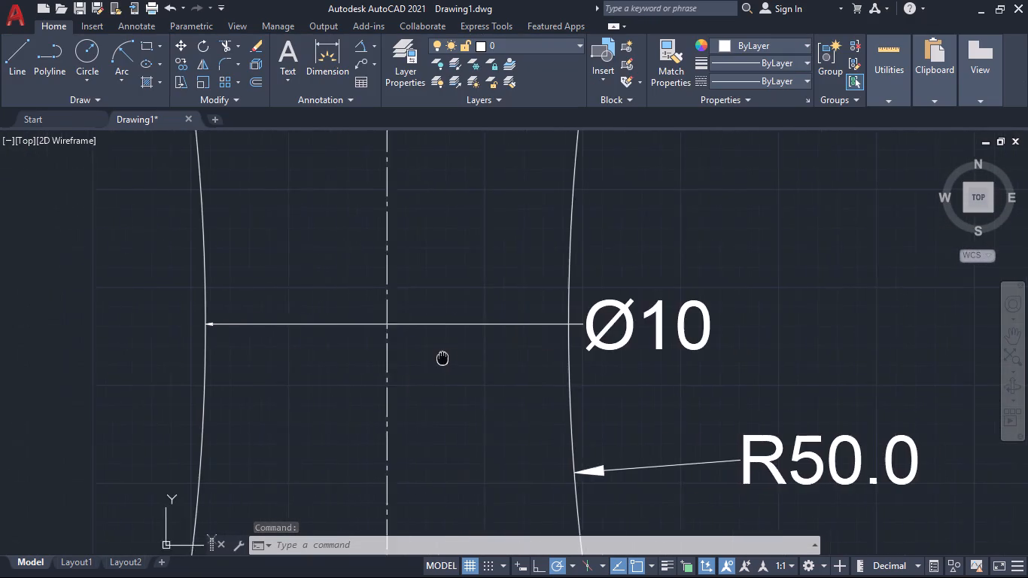
middle_drag(451, 358, 456, 358)
scroll(232, 323, up, 2)
double_click(240, 327)
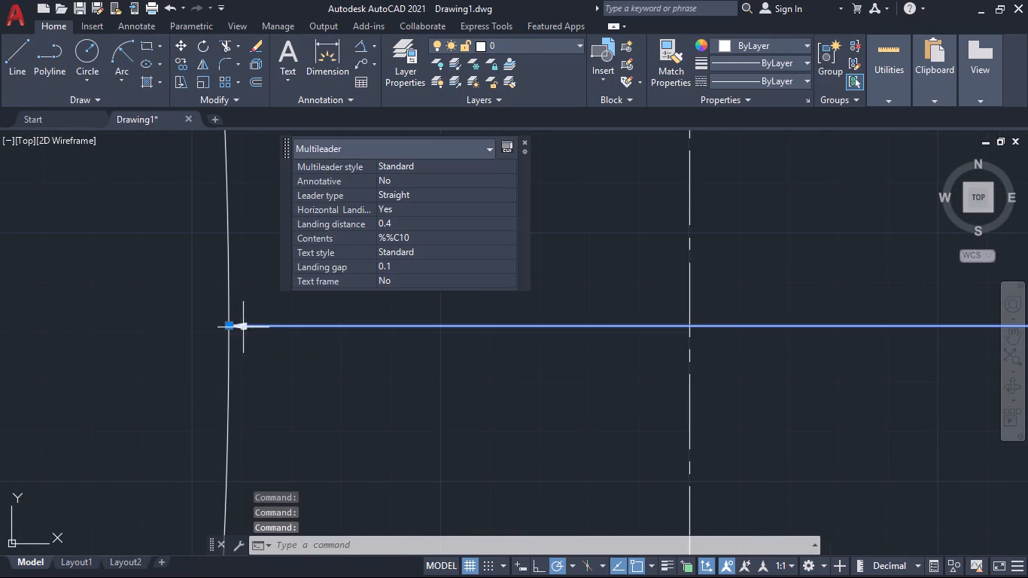
click(405, 218)
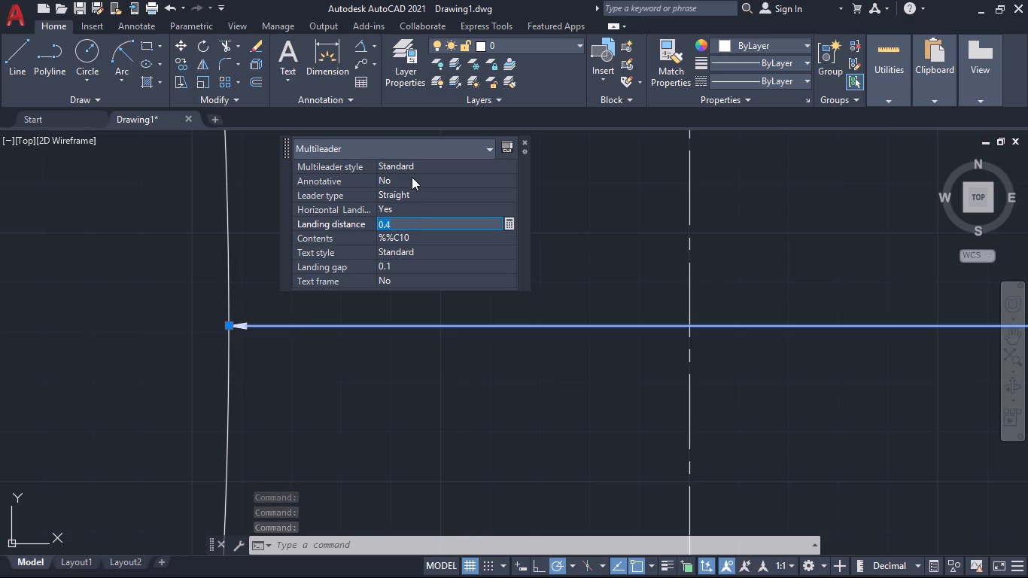
click(406, 273)
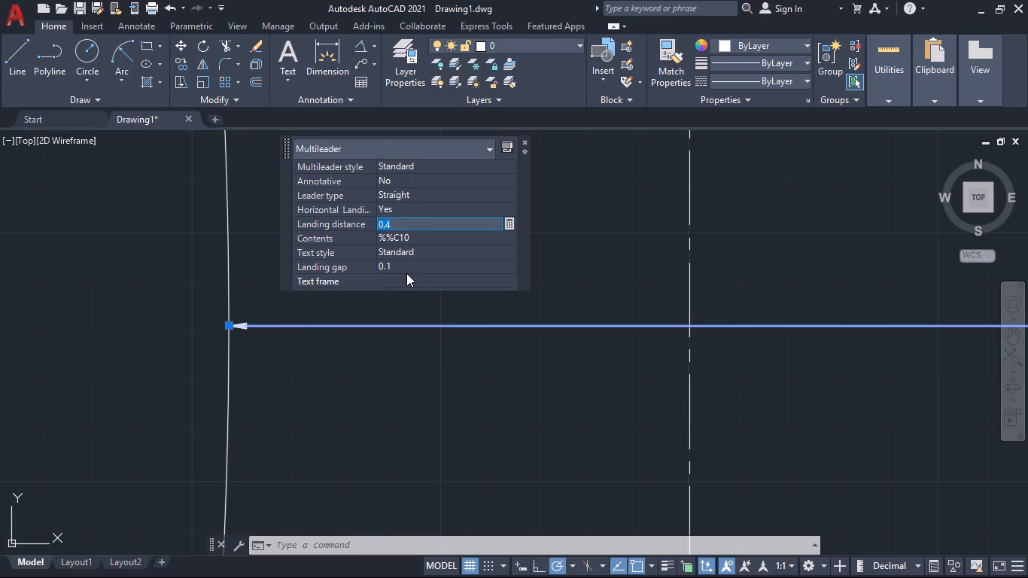
click(363, 196)
click(425, 198)
click(430, 195)
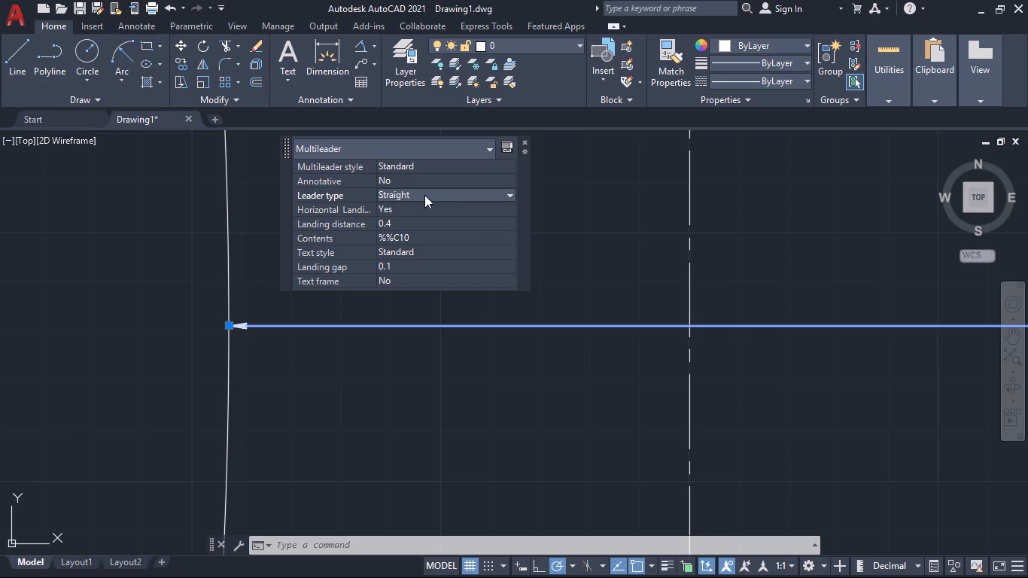
click(412, 165)
click(449, 178)
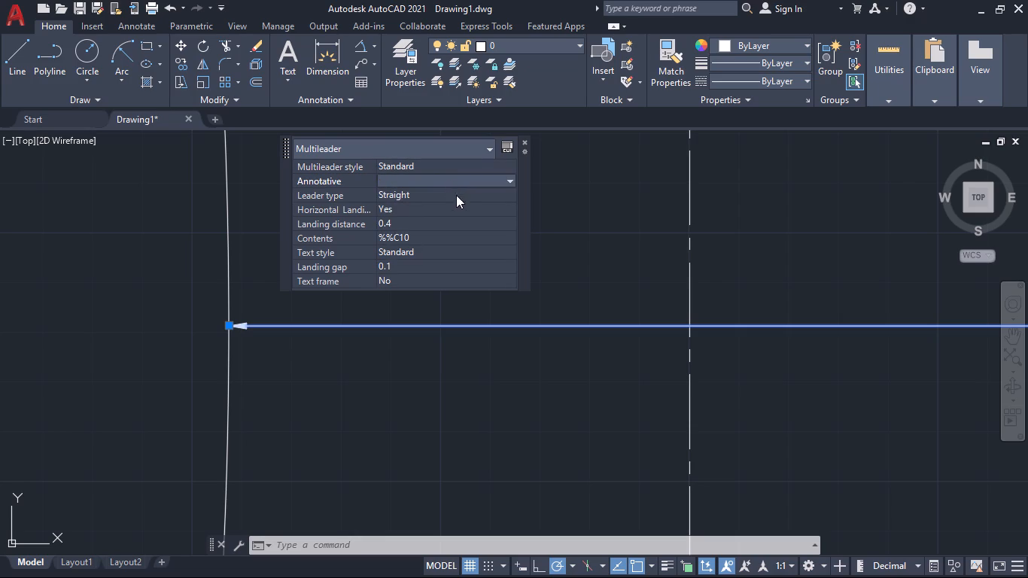
click(455, 253)
click(434, 269)
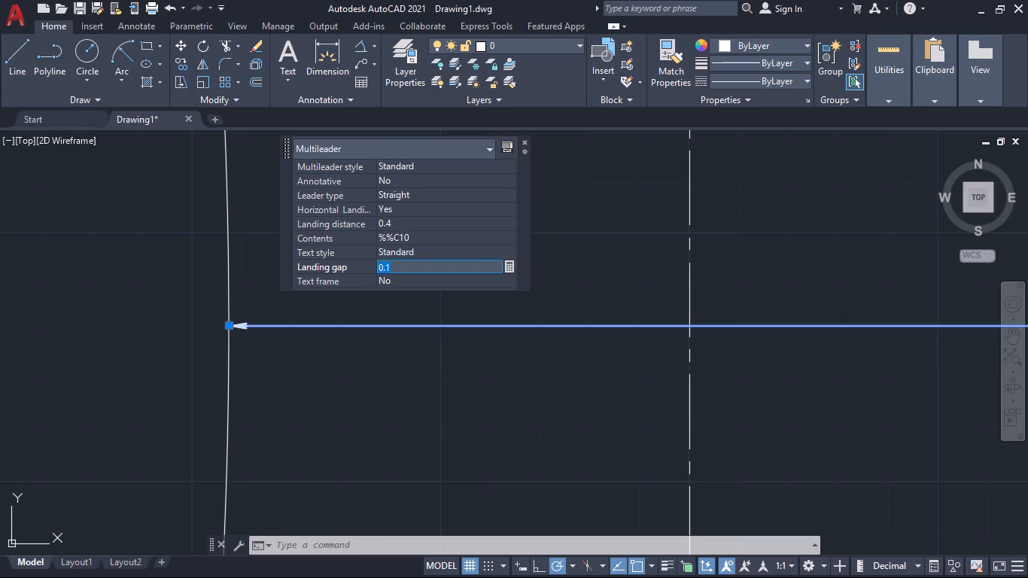
scroll(433, 269, down, 2)
click(429, 280)
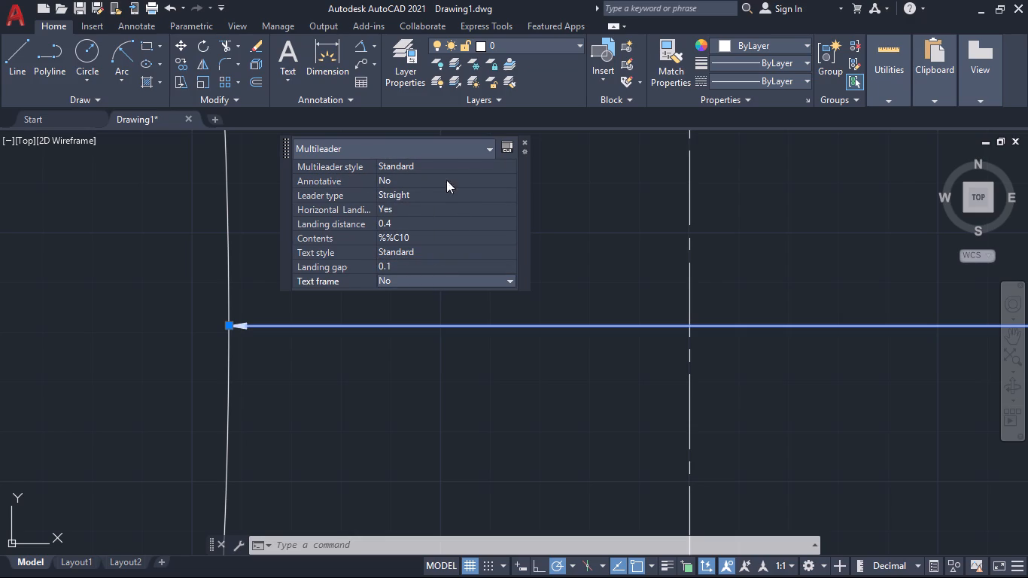
scroll(461, 203, down, 6)
scroll(461, 210, up, 5)
scroll(460, 224, down, 2)
click(525, 139)
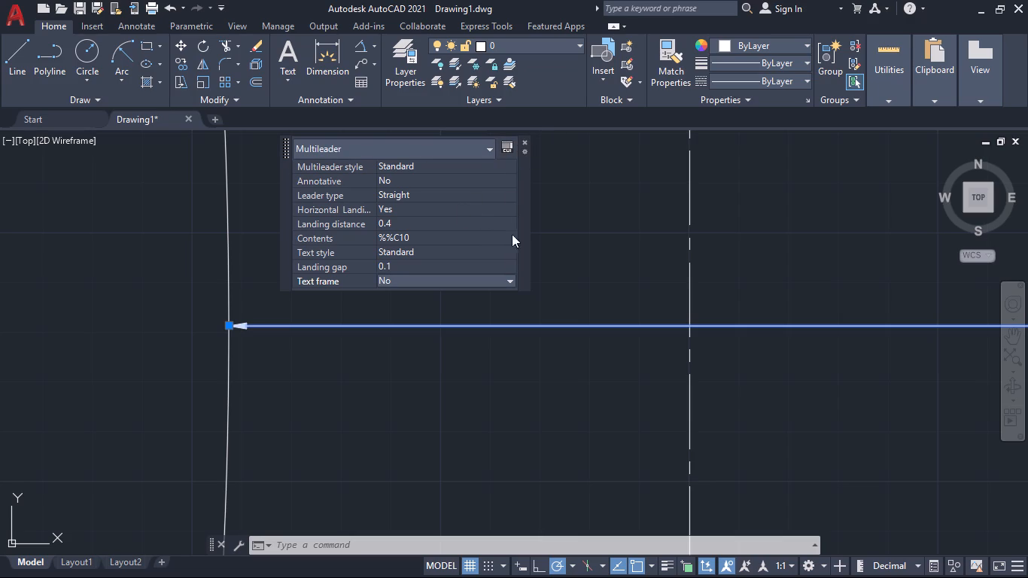
click(524, 141)
Set the arrowhead size of the neck's Ø10 leader to 0.75.
scroll(580, 285, down, 2)
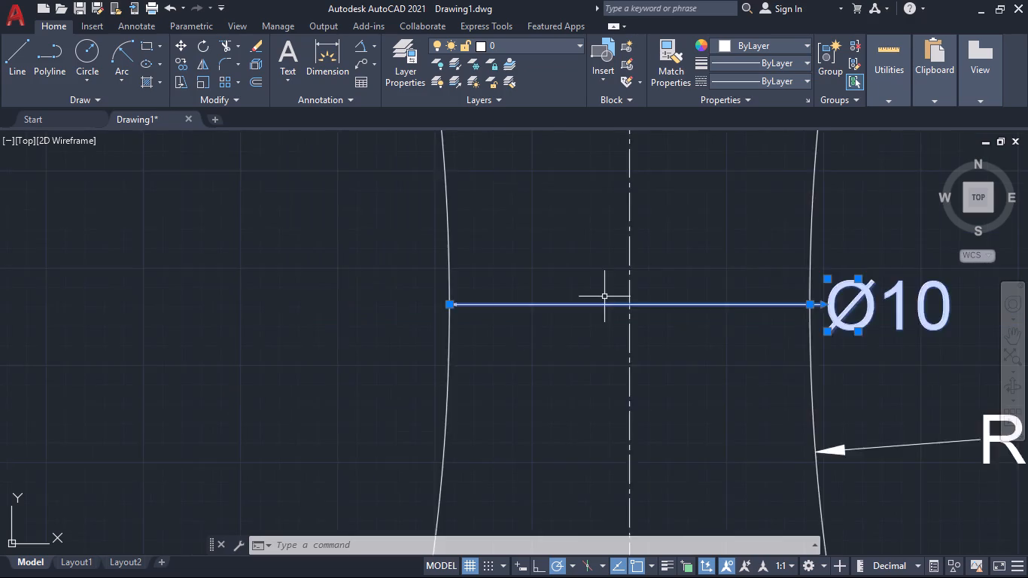
scroll(605, 297, down, 1)
scroll(569, 324, up, 2)
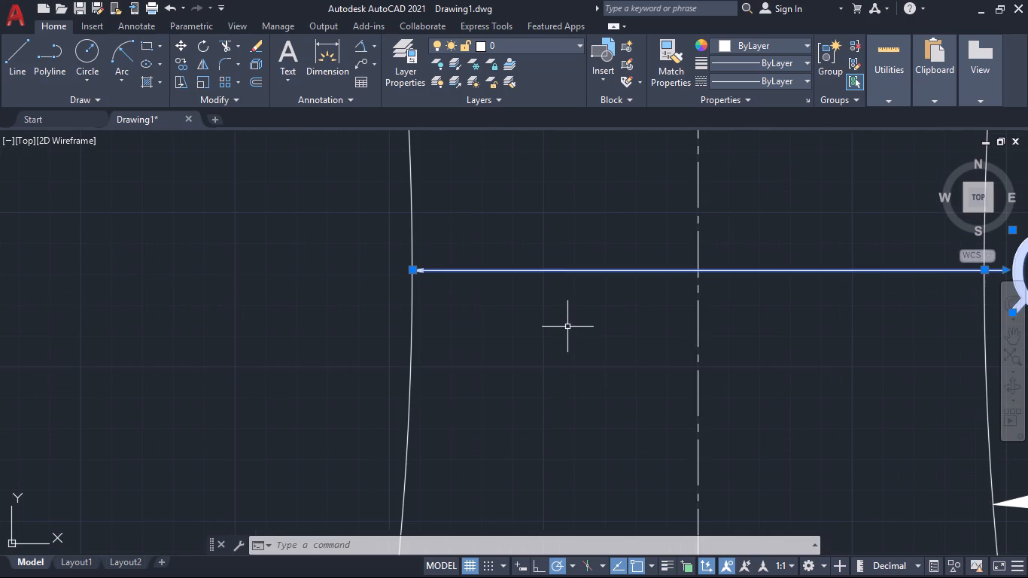
middle_drag(567, 327, 543, 345)
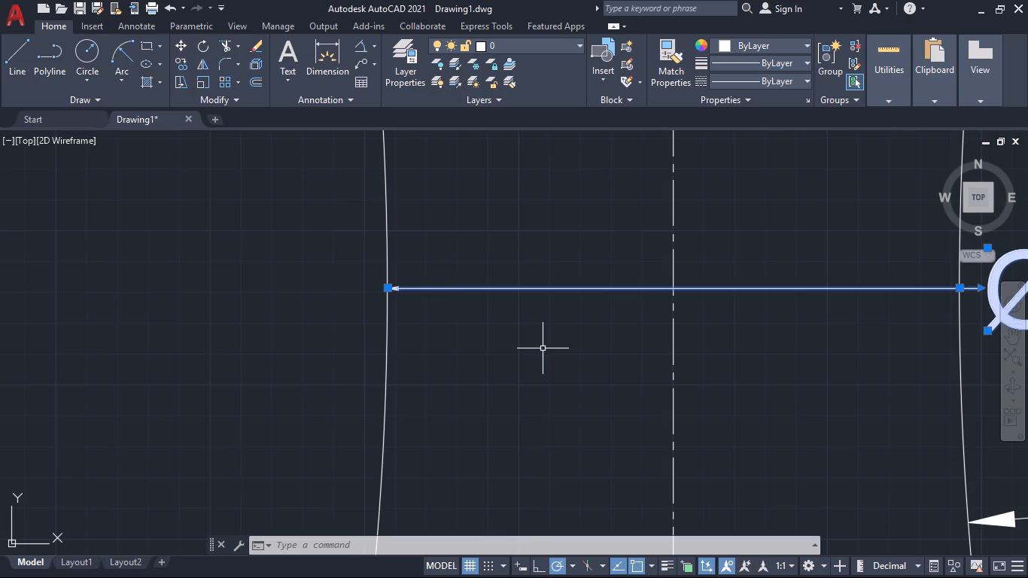
key(ctrl+1)
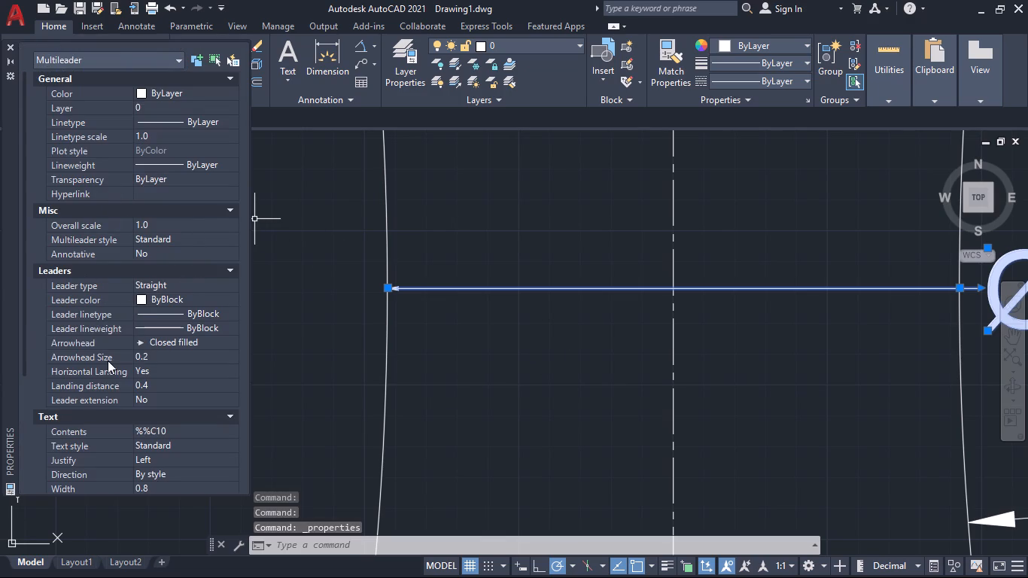
scroll(126, 361, down, 1)
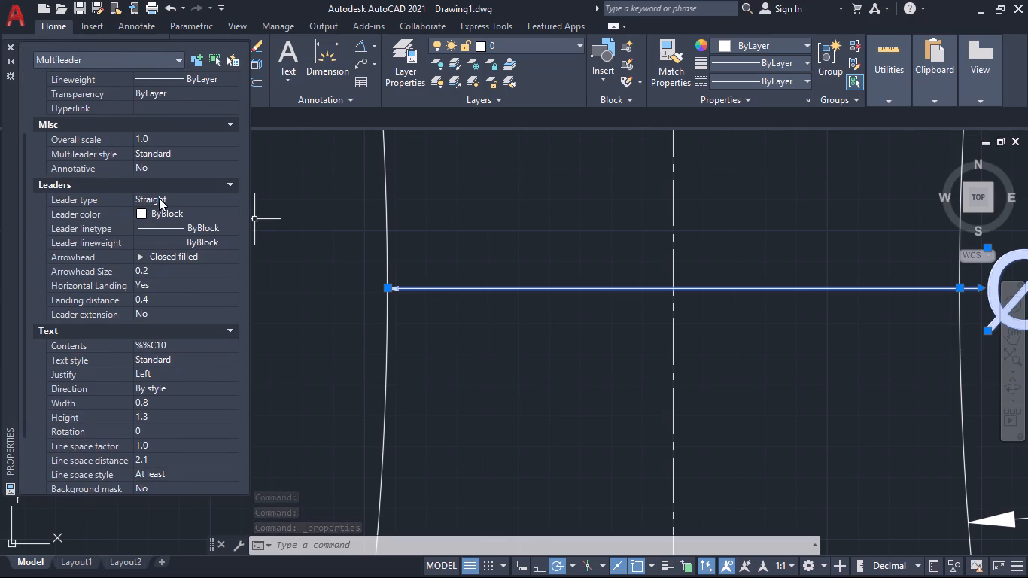
click(170, 257)
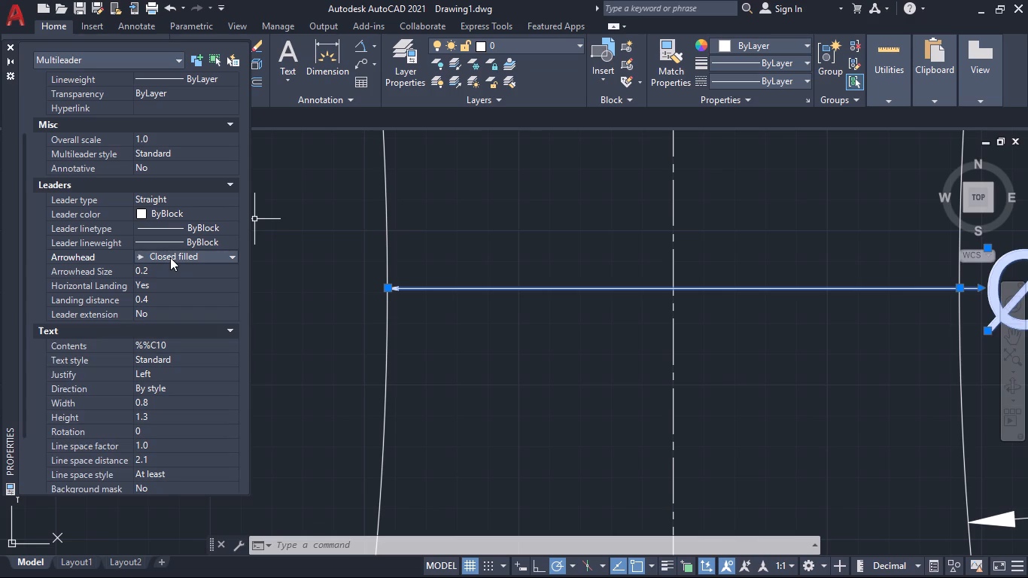
click(169, 272)
drag(168, 271, 111, 274)
text(0.75)
key(Return)
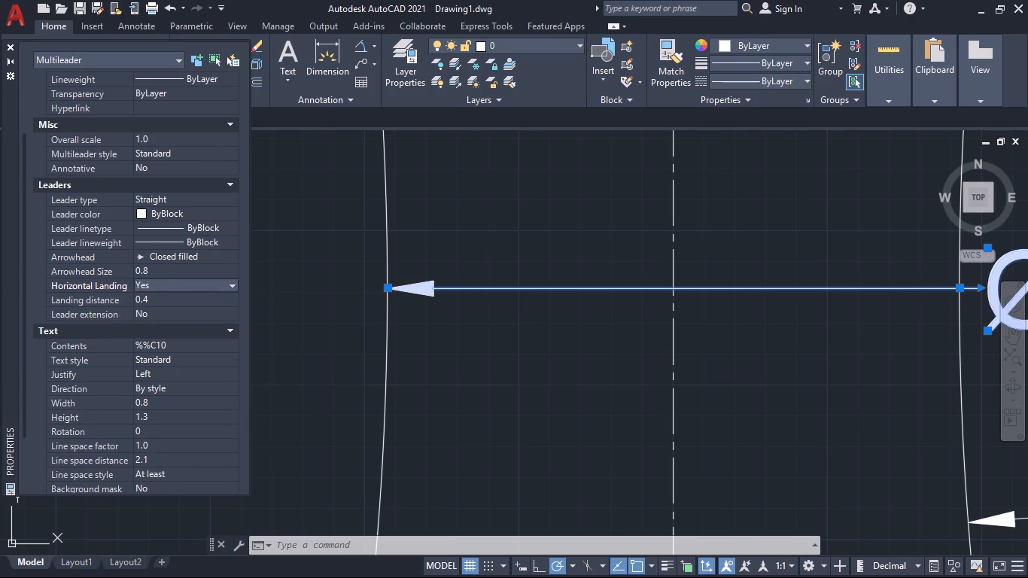
click(5, 43)
scroll(236, 318, down, 2)
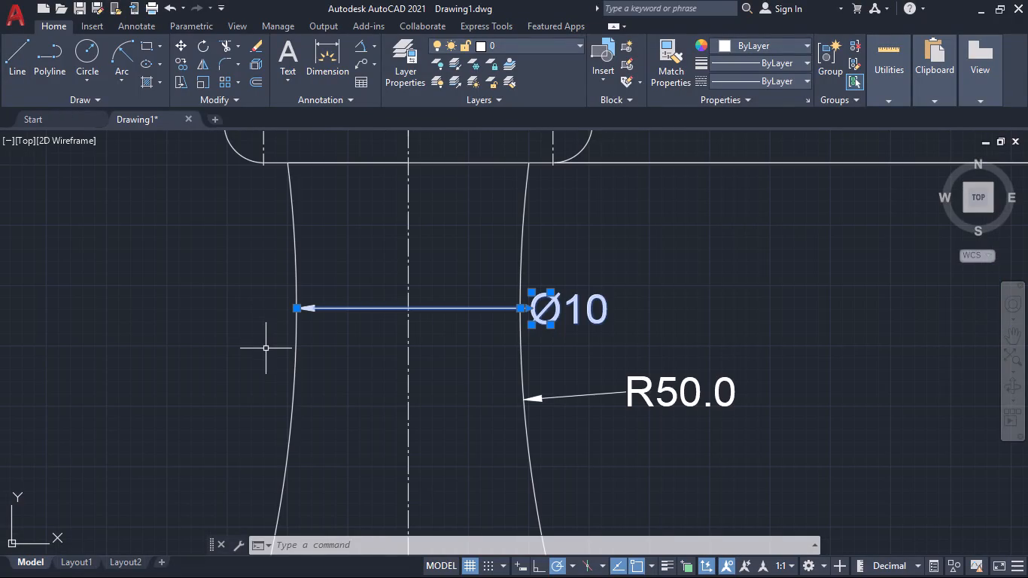
key(Escape)
Examine the available arrowhead types and the leader and text properties of the neck's Ø10 leader.
scroll(297, 388, down, 1)
middle_drag(327, 418, 333, 471)
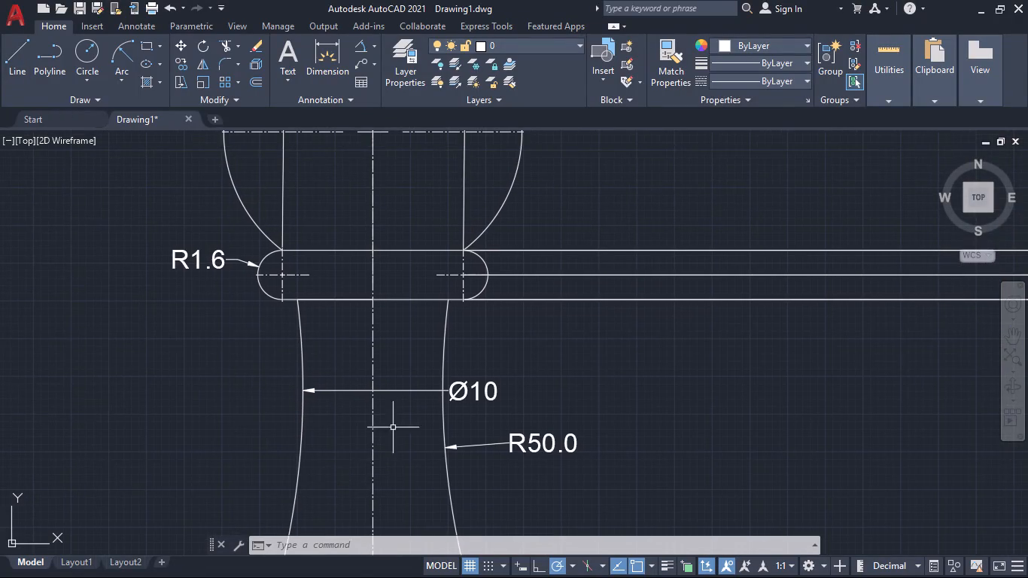
scroll(424, 394, up, 3)
click(455, 387)
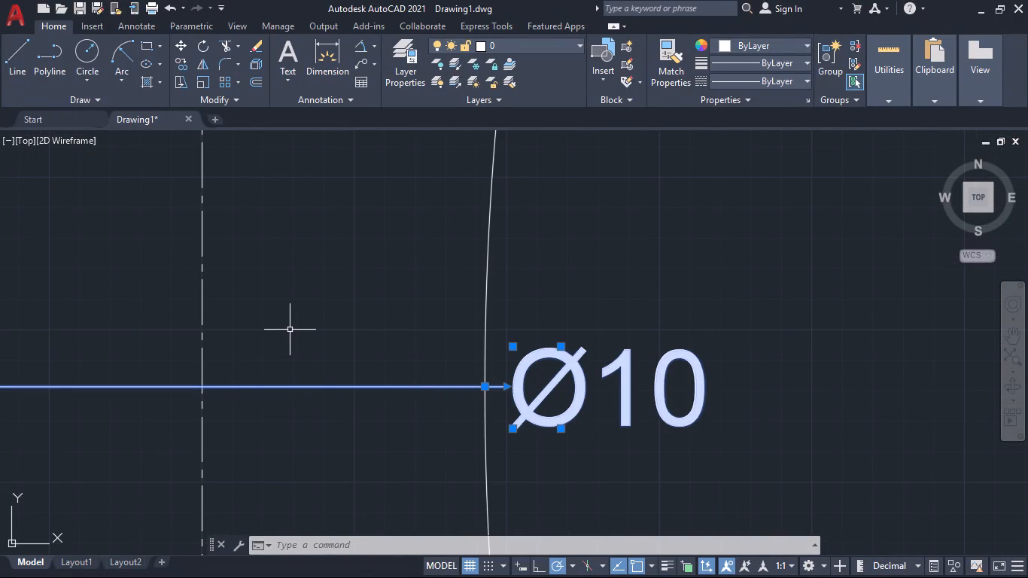
key(ctrl+1)
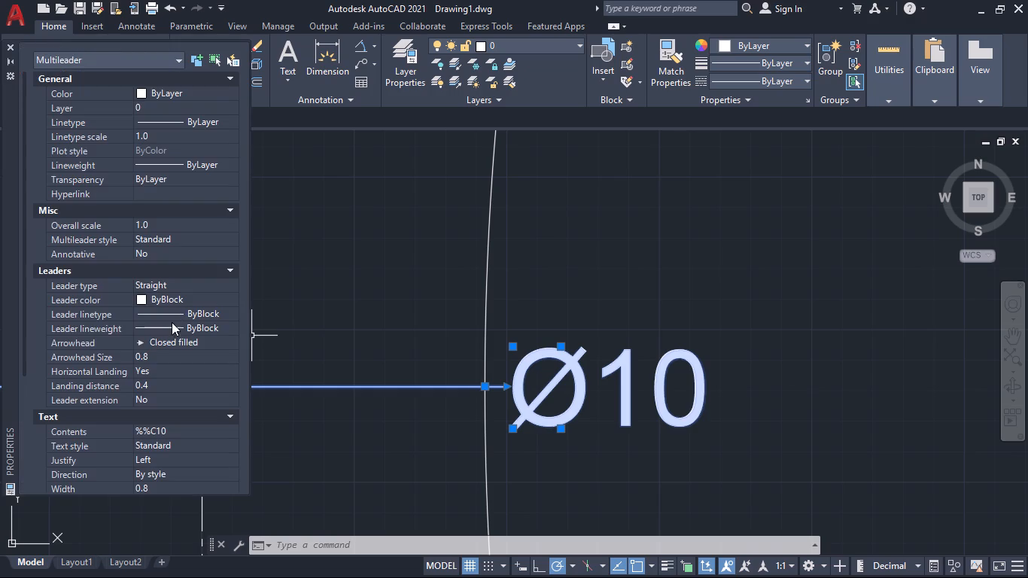
click(179, 344)
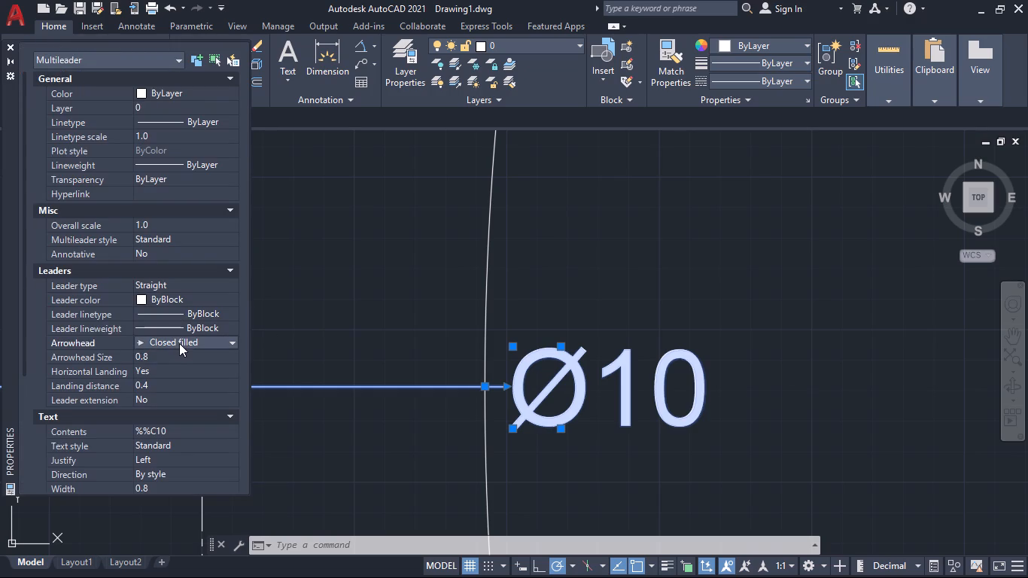
click(231, 338)
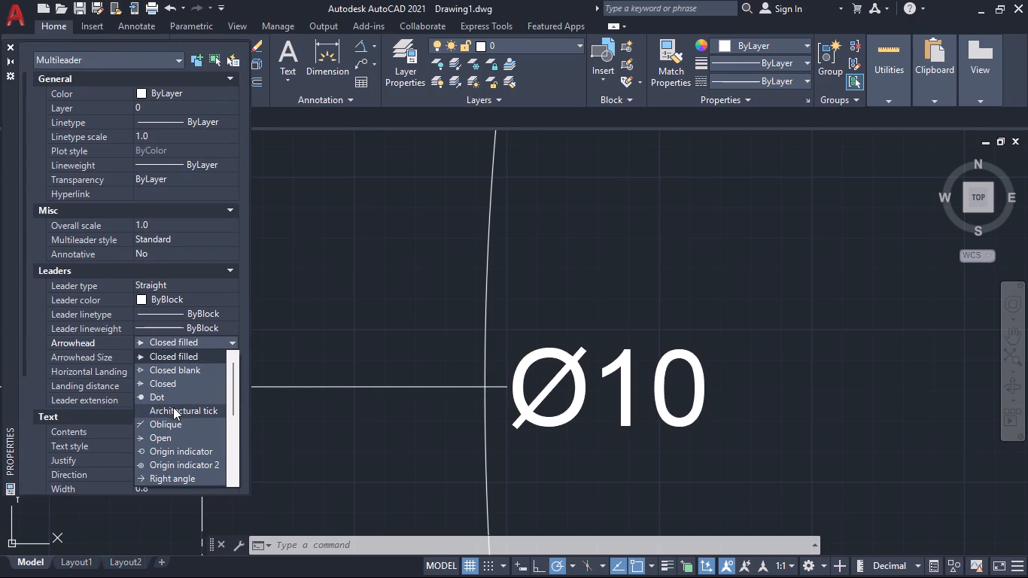
scroll(171, 434, down, 5)
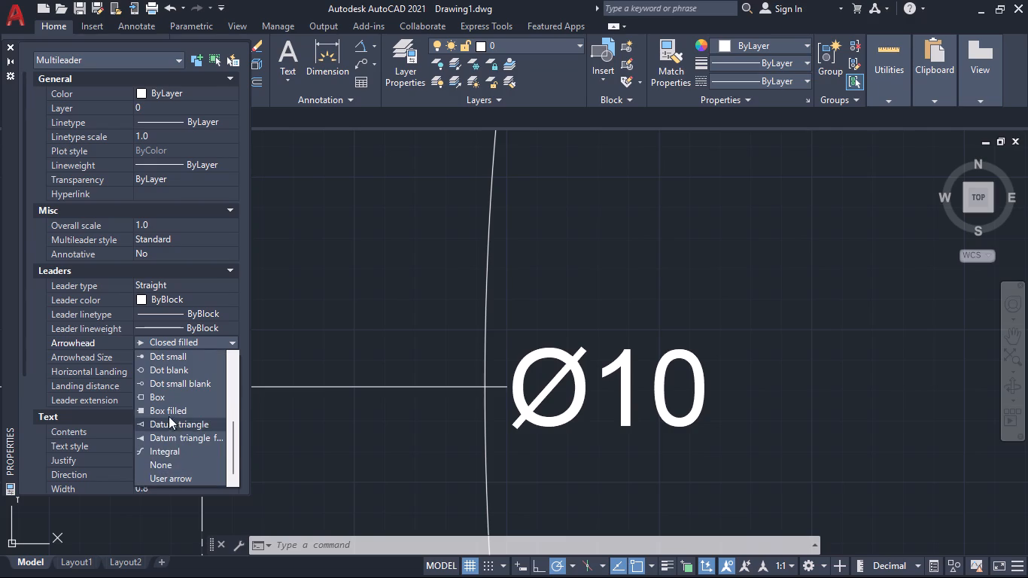
scroll(166, 394, down, 4)
scroll(168, 441, up, 3)
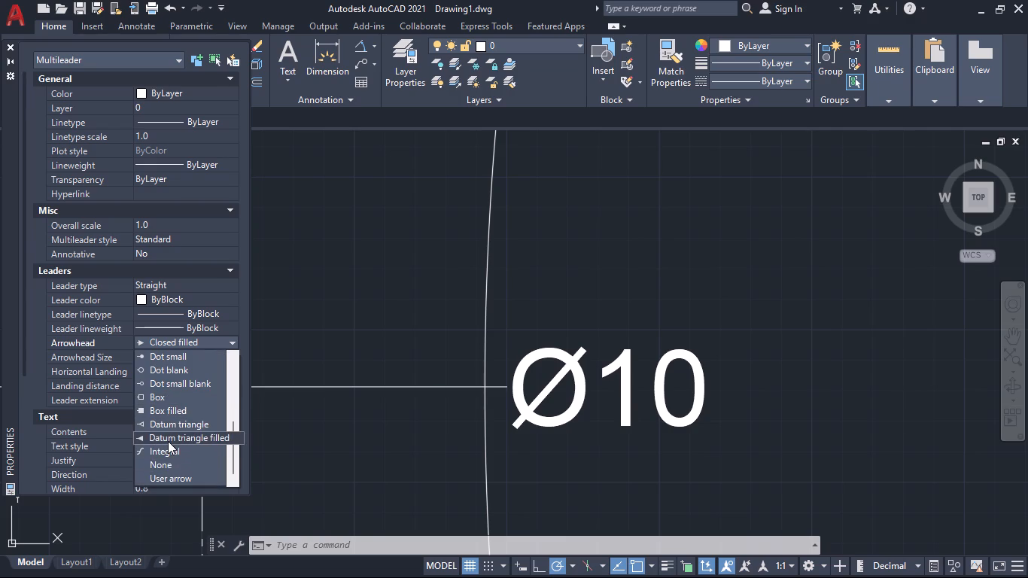
scroll(181, 373, up, 5)
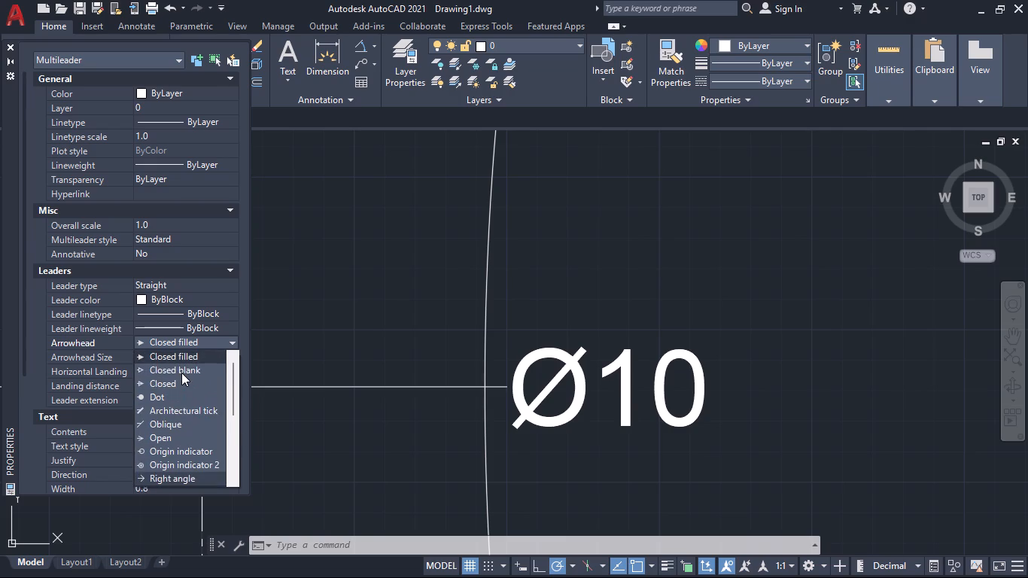
scroll(173, 376, up, 4)
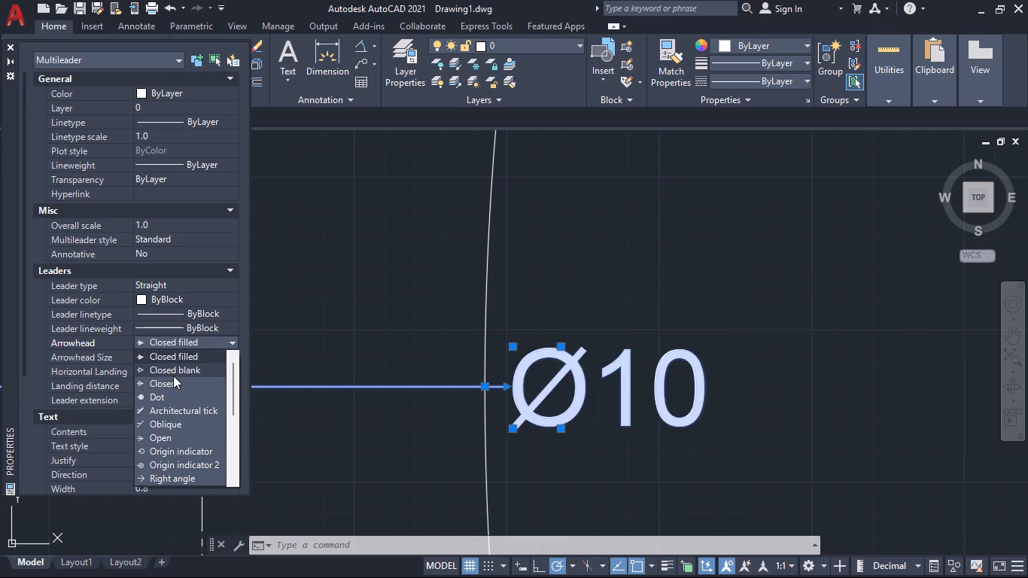
click(214, 339)
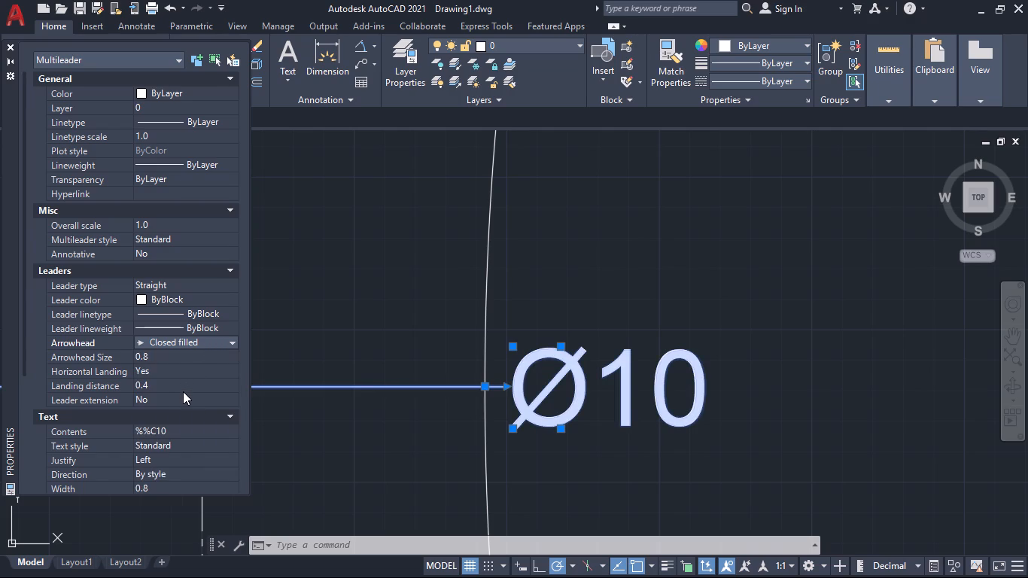
scroll(184, 391, down, 5)
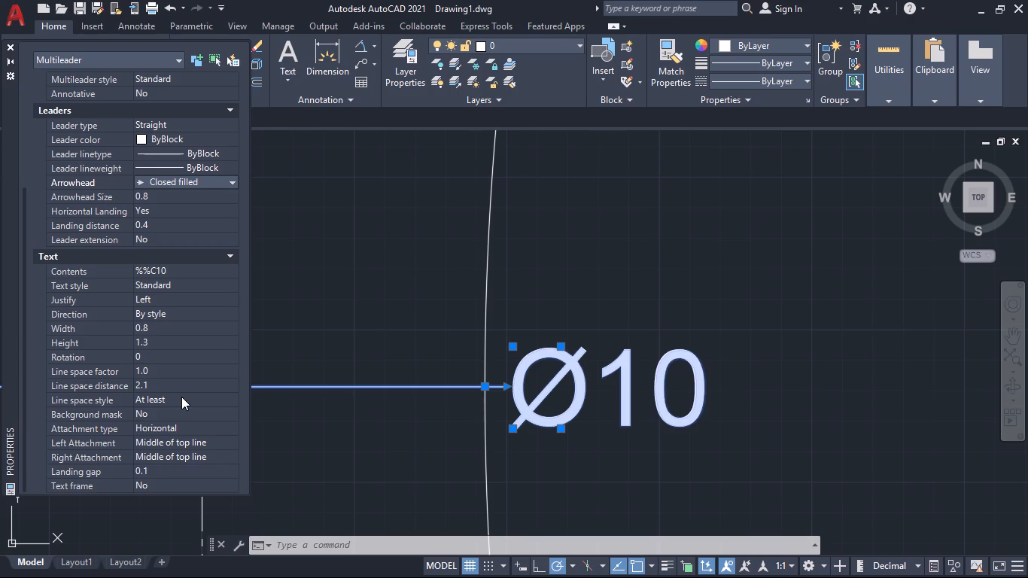
scroll(181, 397, up, 13)
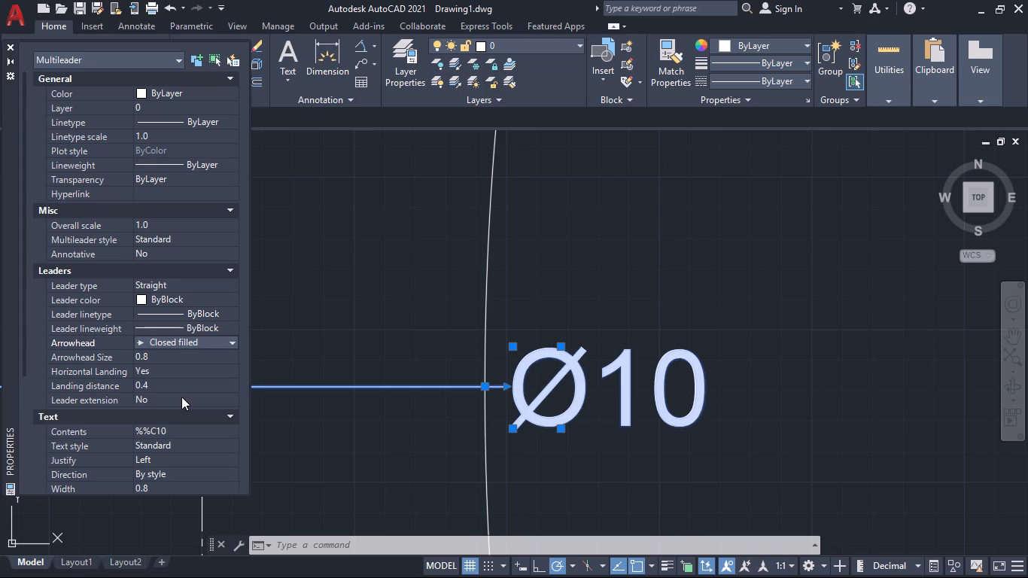
click(9, 47)
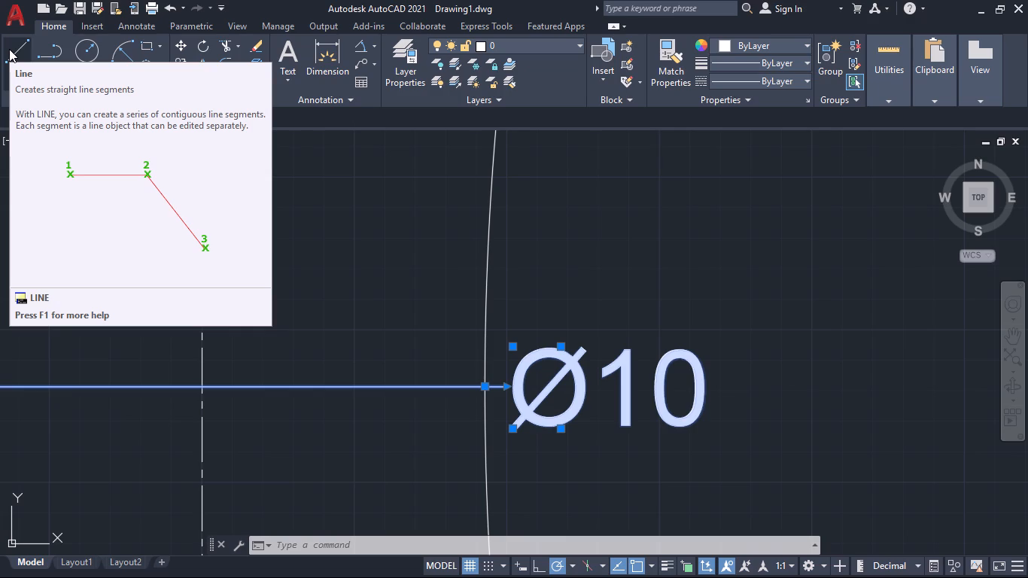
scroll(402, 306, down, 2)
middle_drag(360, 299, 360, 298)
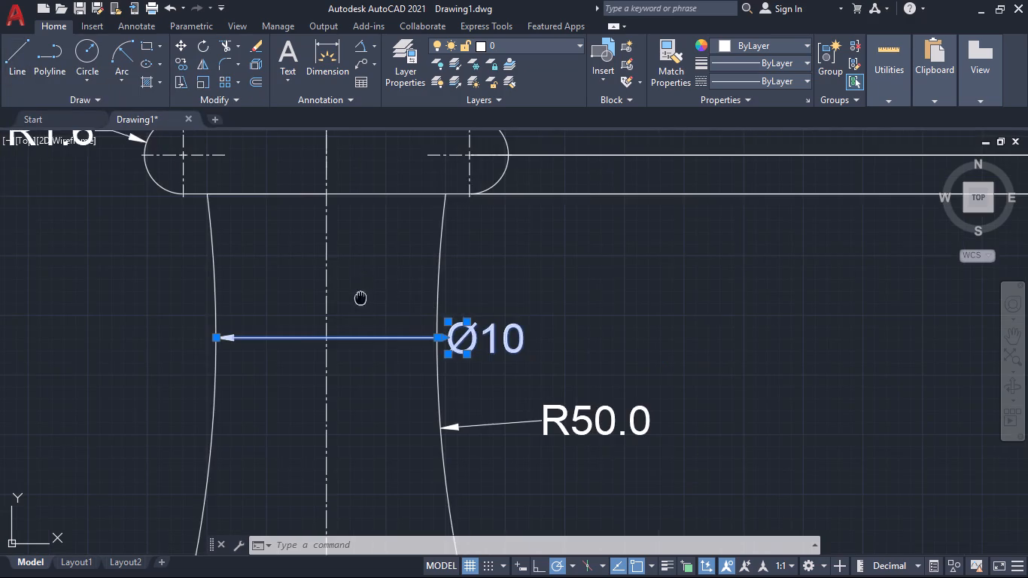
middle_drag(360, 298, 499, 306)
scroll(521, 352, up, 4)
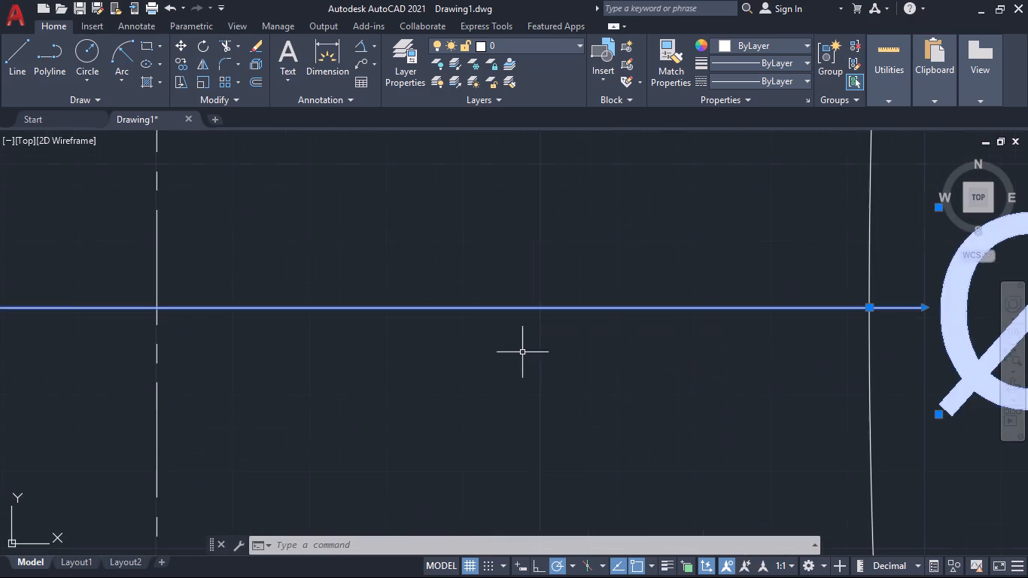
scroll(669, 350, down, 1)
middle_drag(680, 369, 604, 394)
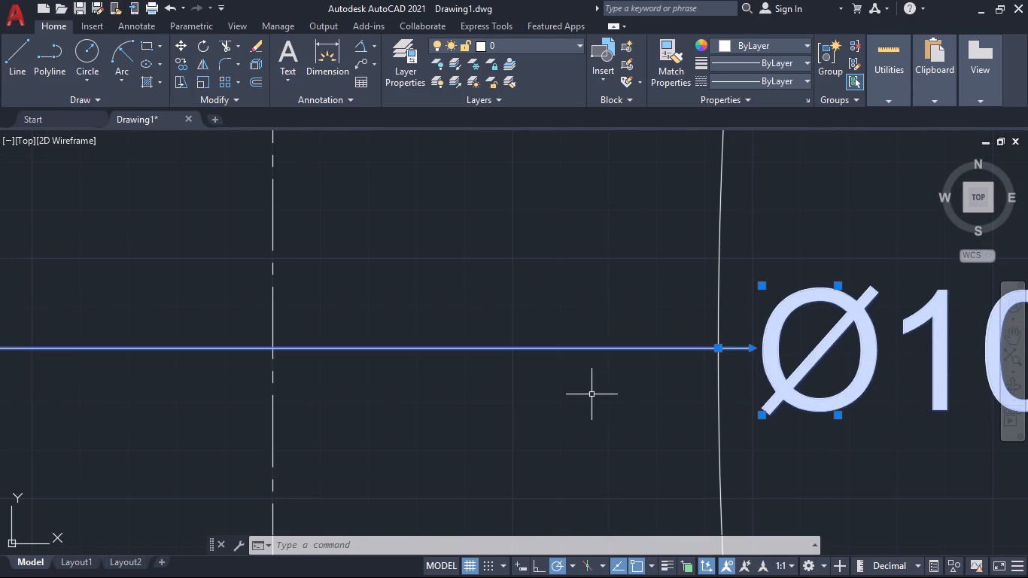
Look through the arrowhead types available for the neck's Ø10 leader in its full properties.
key(ctrl+1)
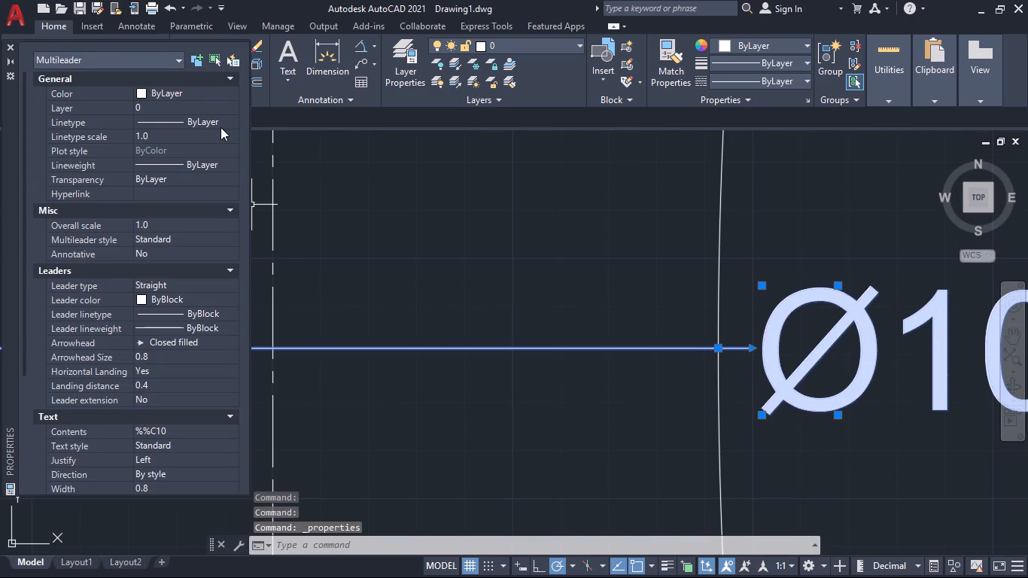
scroll(195, 272, down, 2)
scroll(192, 193, up, 1)
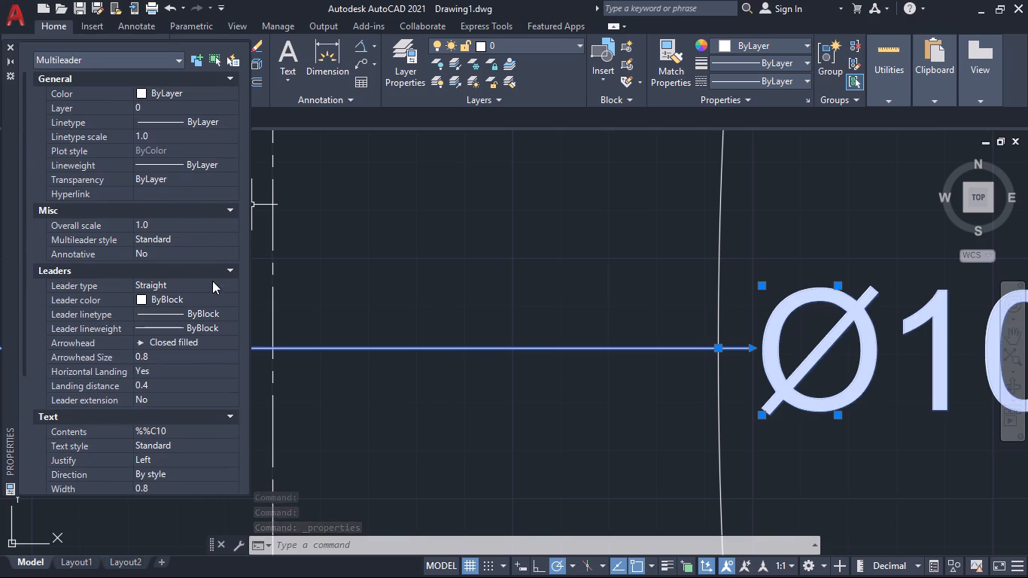
click(210, 339)
click(230, 342)
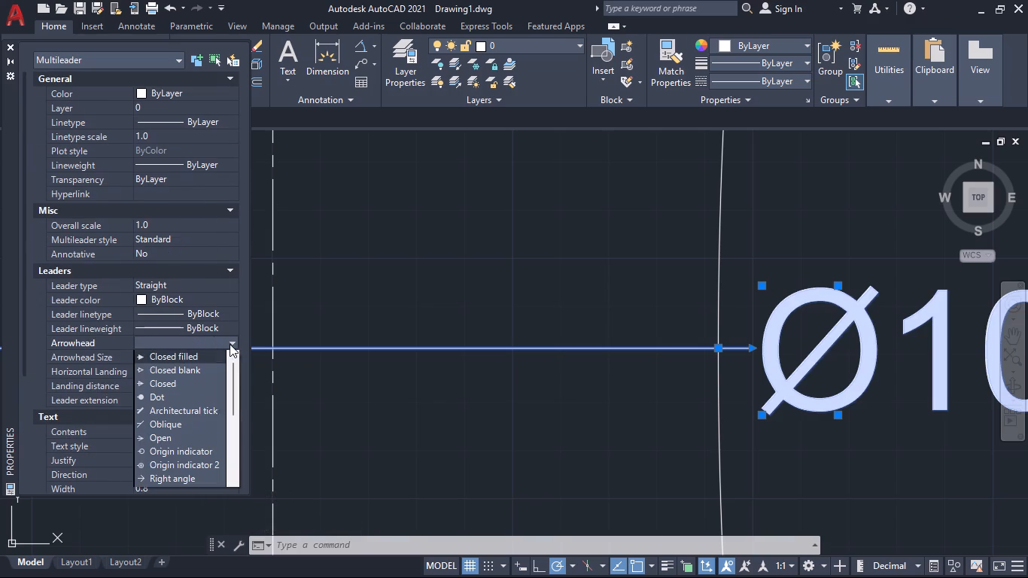
scroll(193, 426, down, 4)
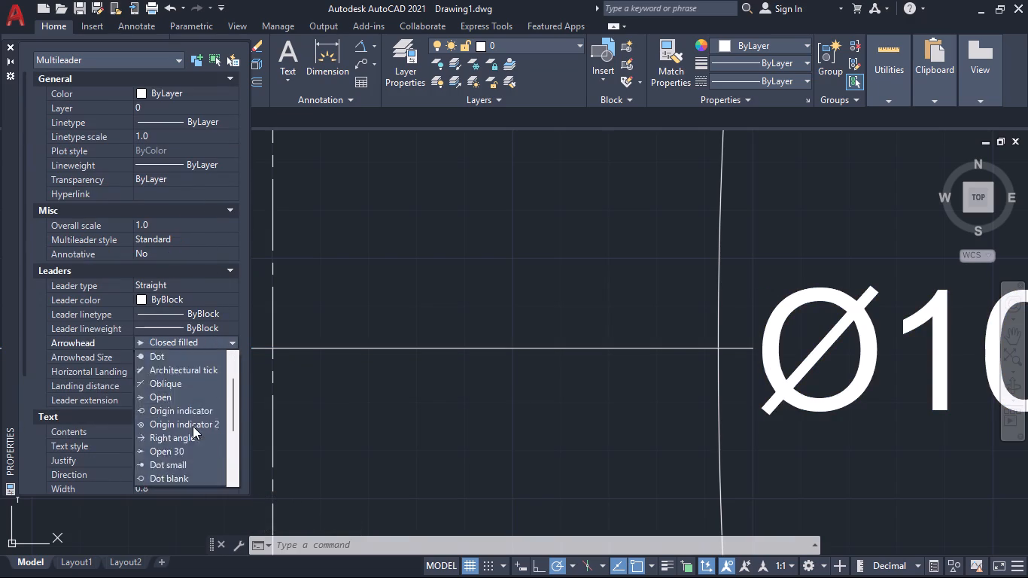
scroll(193, 426, down, 3)
scroll(174, 397, up, 2)
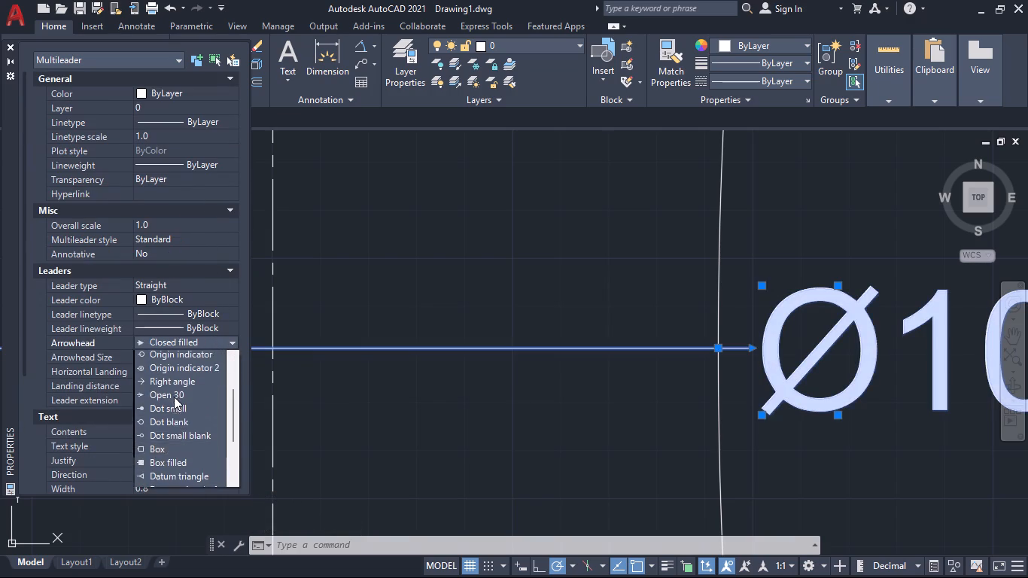
scroll(178, 408, down, 2)
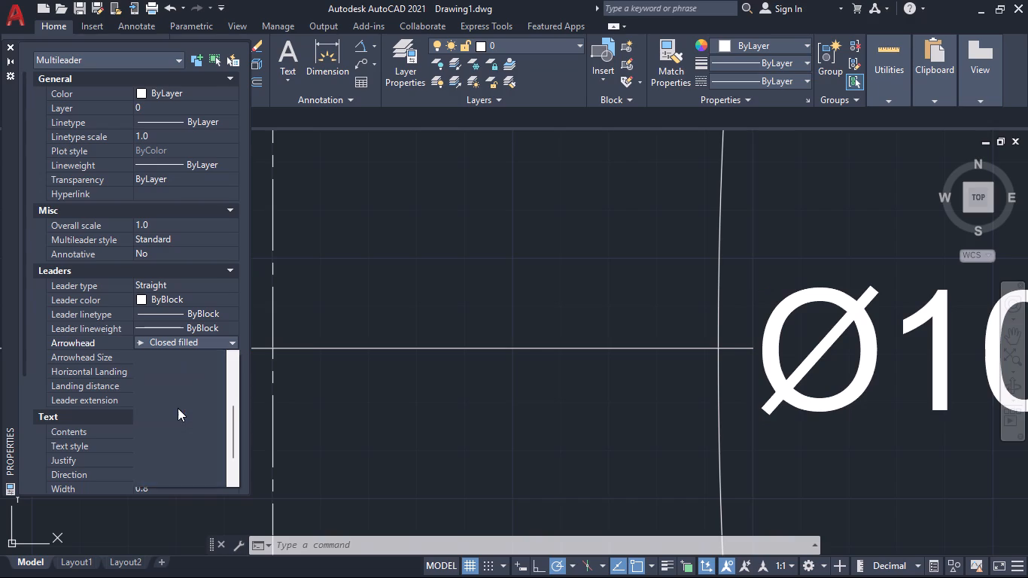
scroll(178, 408, down, 4)
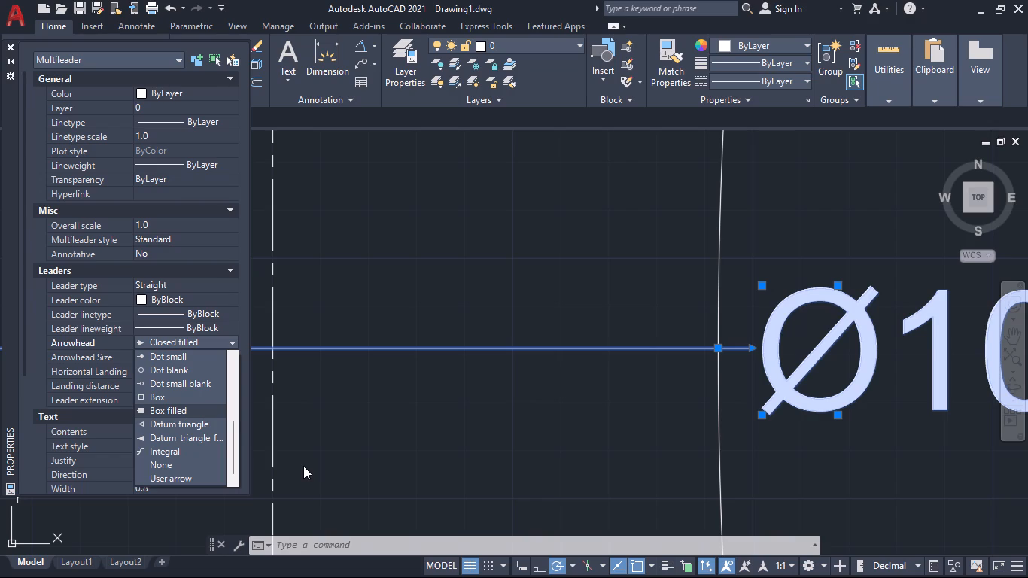
scroll(446, 445, down, 2)
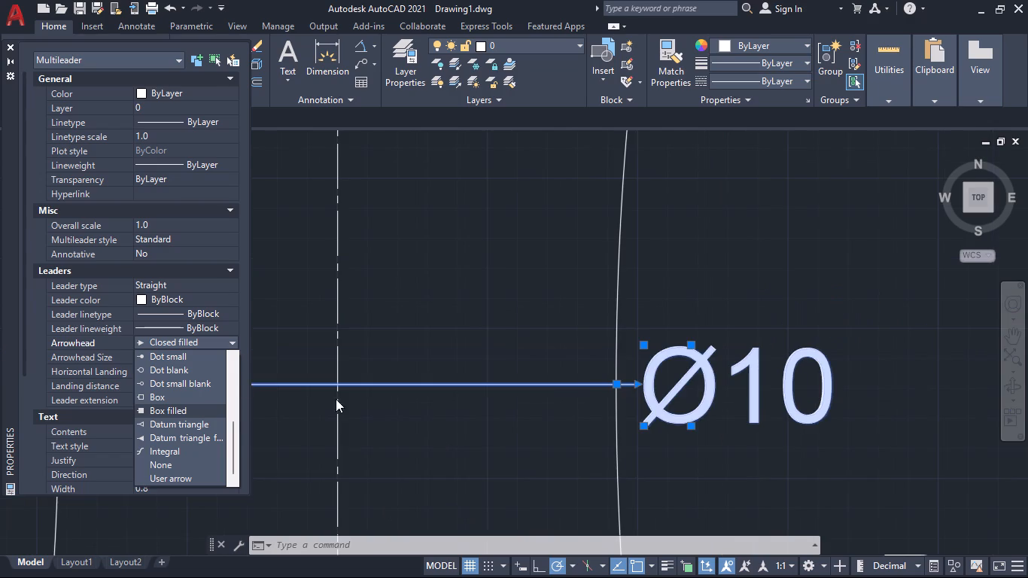
click(224, 337)
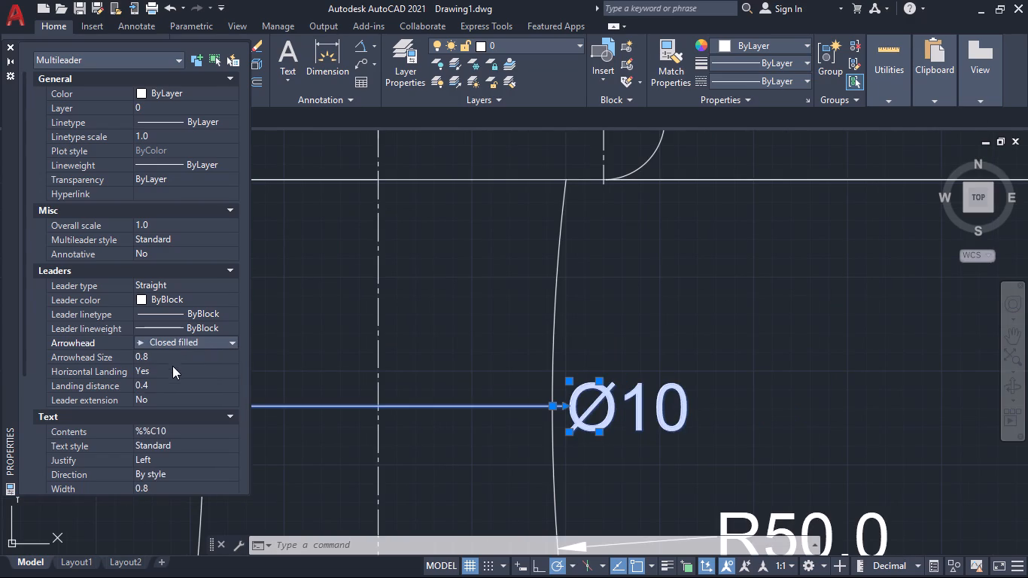
Examine the remaining leader and text properties of the neck's Ø10 leader, close the properties and deselect it.
scroll(146, 377, down, 1)
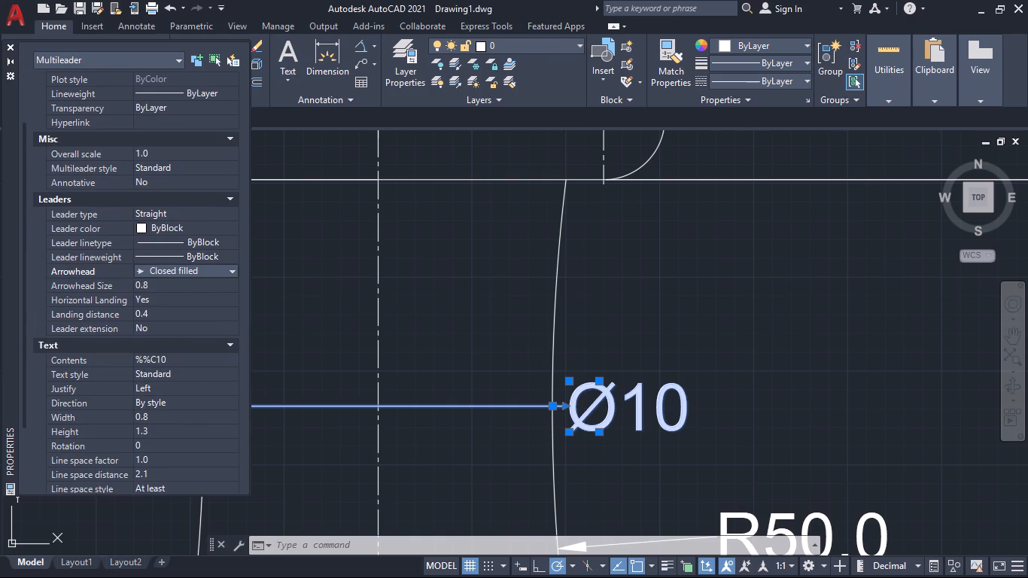
scroll(149, 400, down, 5)
scroll(150, 406, up, 5)
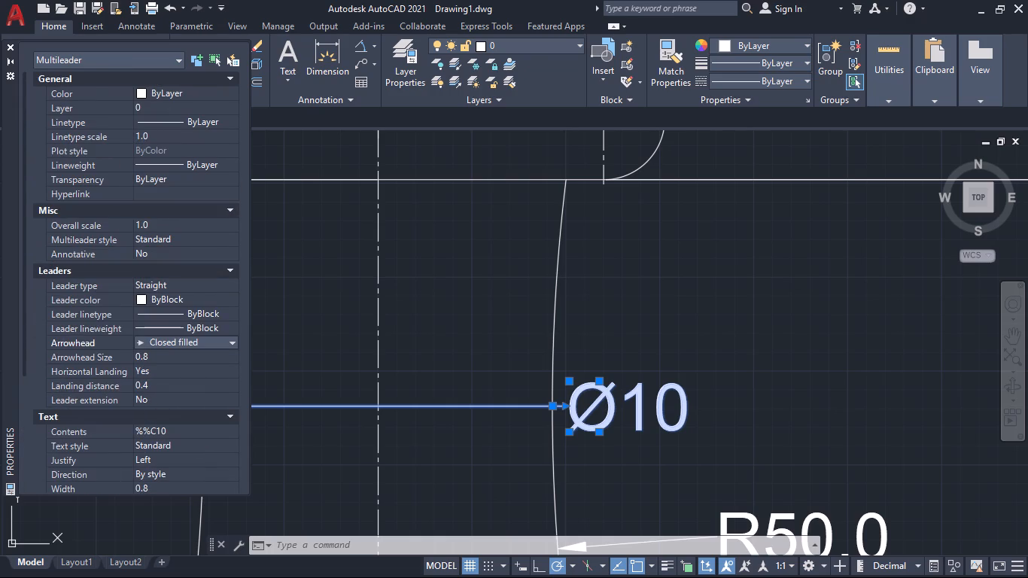
scroll(149, 406, up, 5)
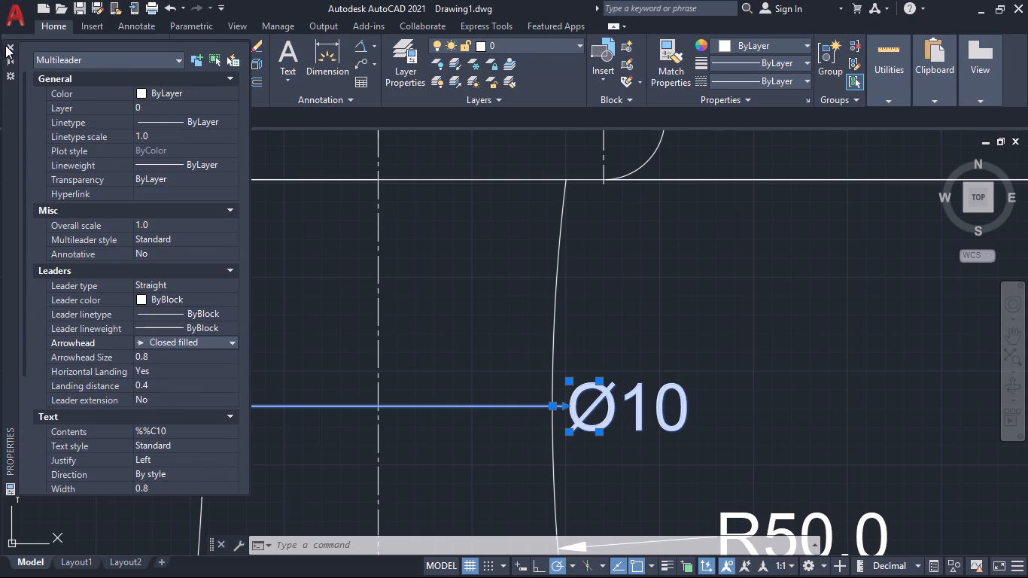
click(5, 45)
scroll(407, 327, down, 1)
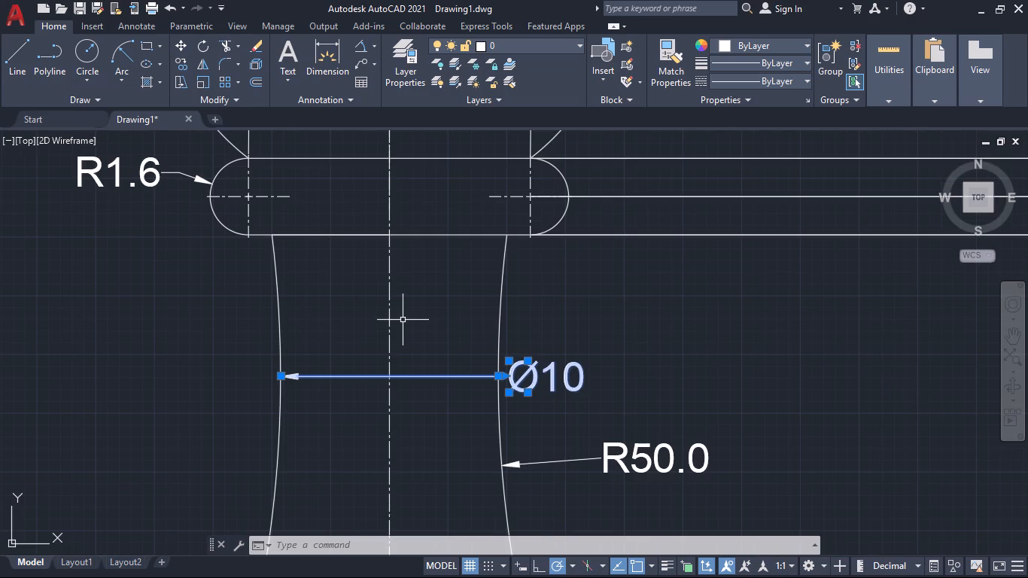
key(Escape)
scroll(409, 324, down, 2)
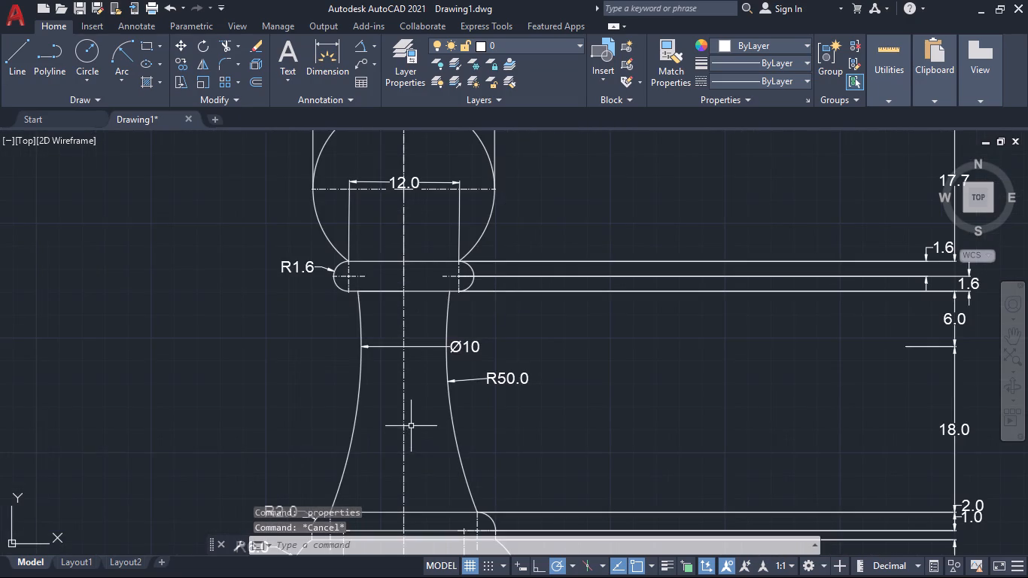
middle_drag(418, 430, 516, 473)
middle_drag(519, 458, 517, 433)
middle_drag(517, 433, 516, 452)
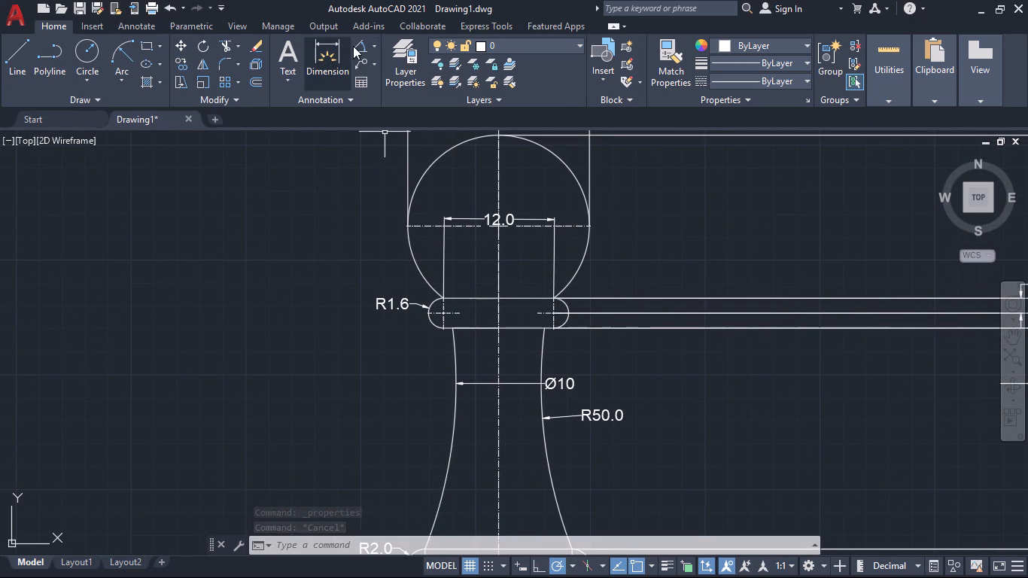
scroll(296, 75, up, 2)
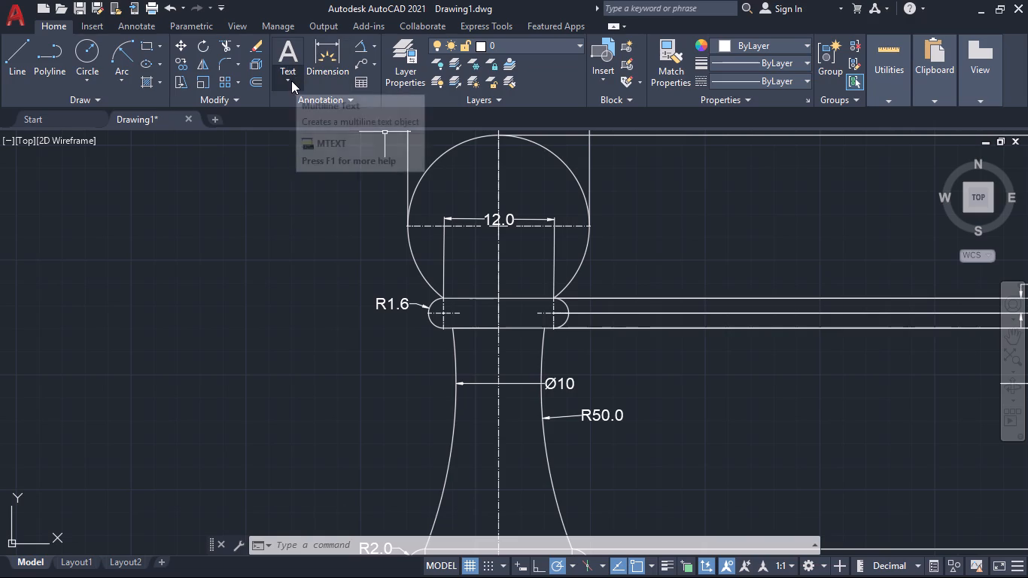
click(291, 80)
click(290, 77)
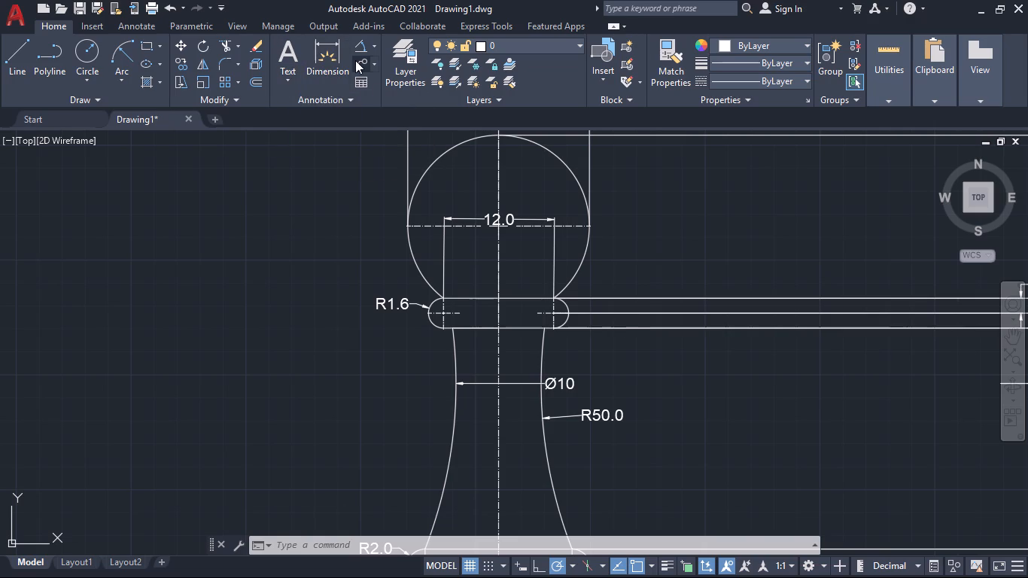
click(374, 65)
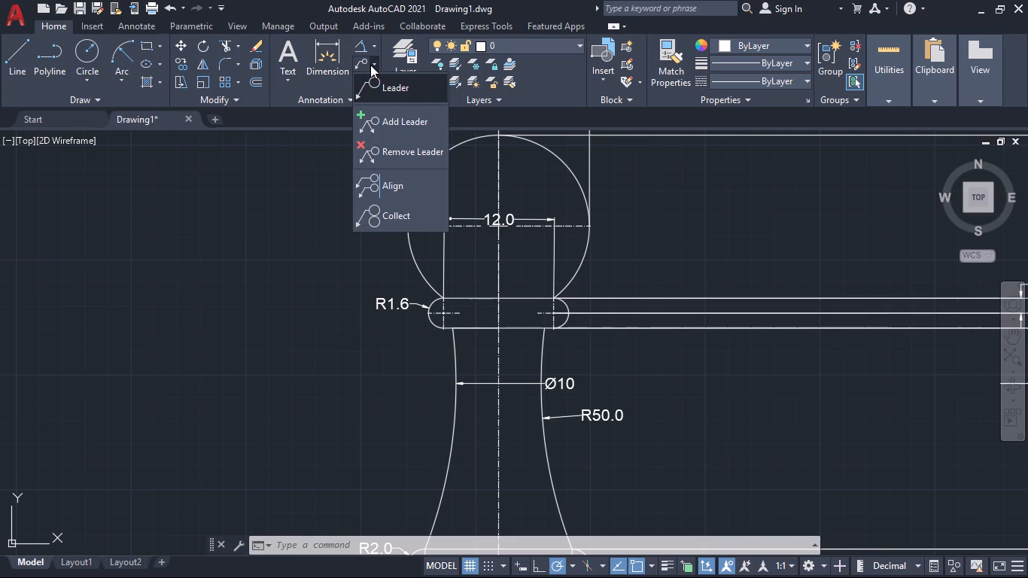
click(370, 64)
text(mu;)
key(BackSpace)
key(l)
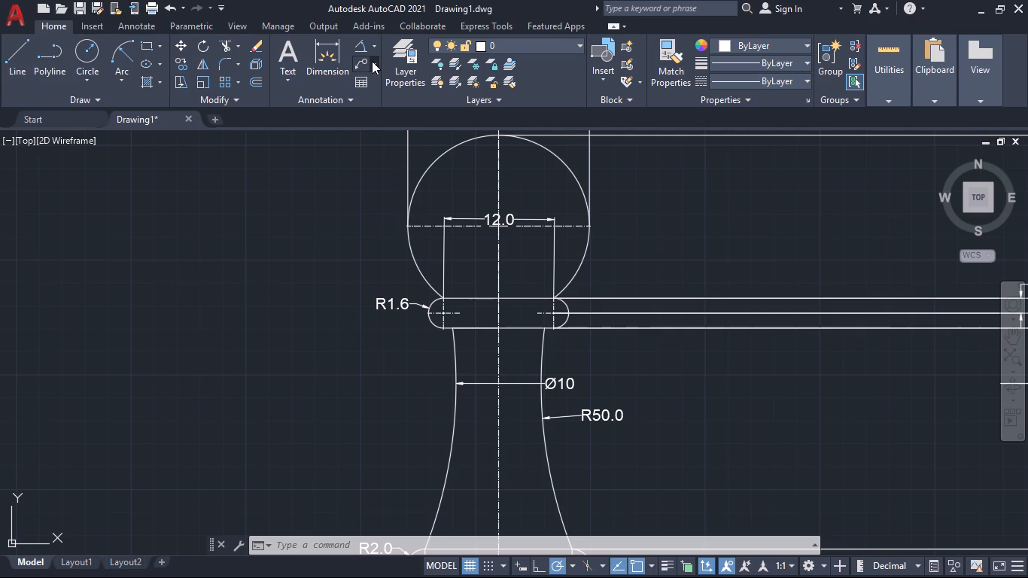
Review the dimensions across the whole pawn profile, from the head down to the base.
scroll(305, 133, down, 2)
middle_drag(302, 214, 297, 233)
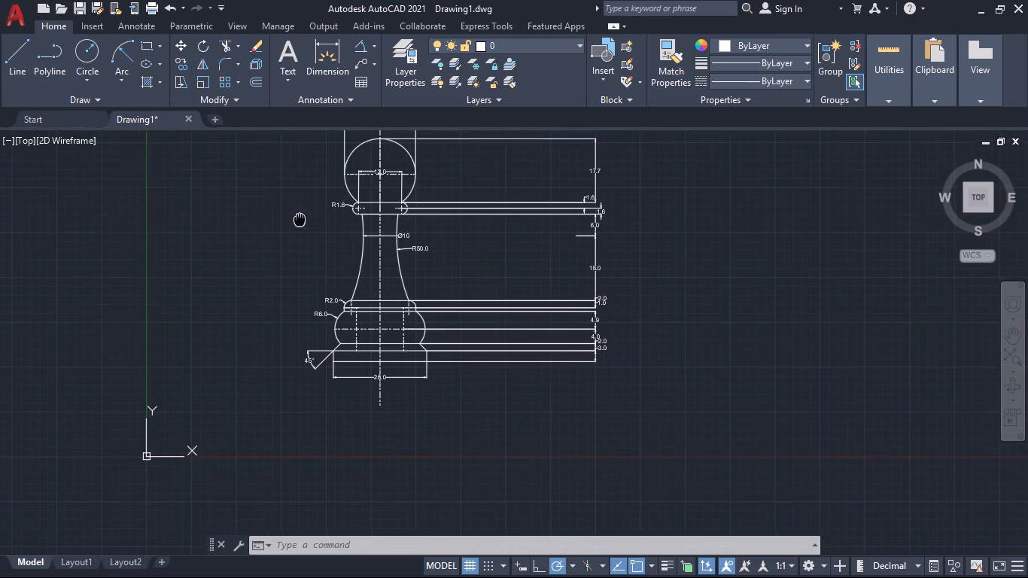
middle_drag(297, 233, 278, 303)
scroll(275, 286, up, 2)
middle_drag(275, 286, 231, 241)
scroll(242, 294, down, 1)
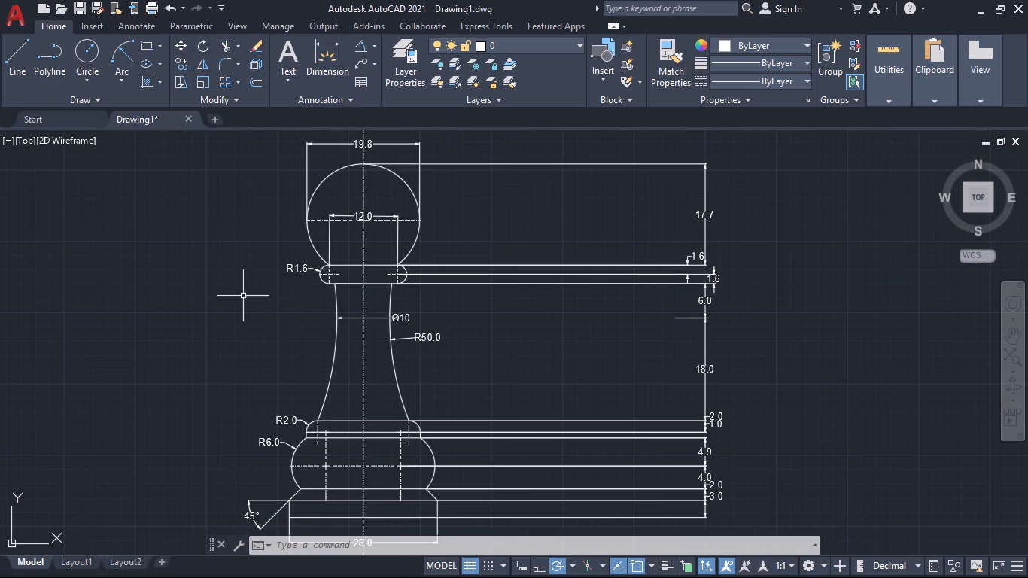
middle_drag(253, 320, 225, 313)
scroll(258, 312, up, 1)
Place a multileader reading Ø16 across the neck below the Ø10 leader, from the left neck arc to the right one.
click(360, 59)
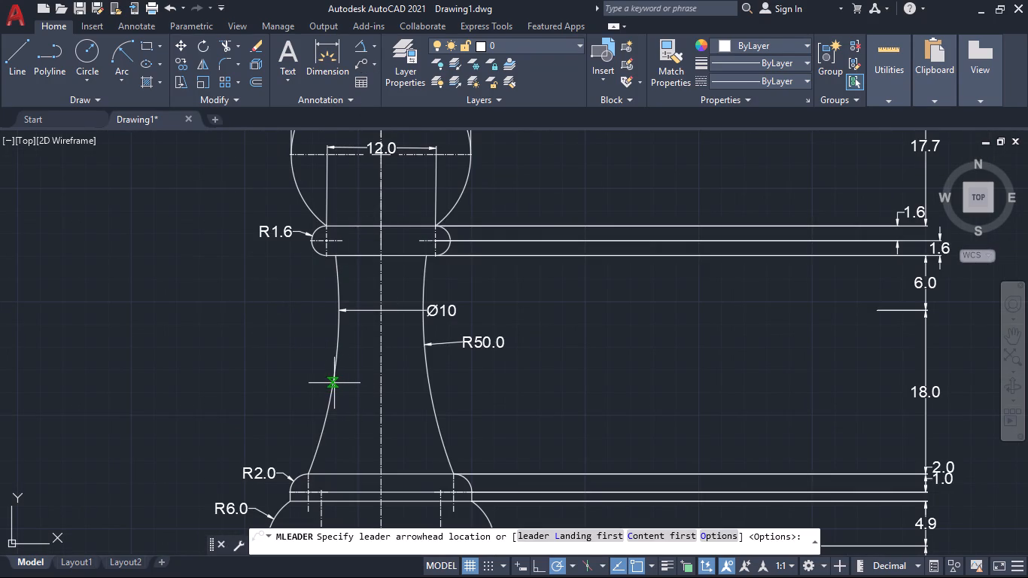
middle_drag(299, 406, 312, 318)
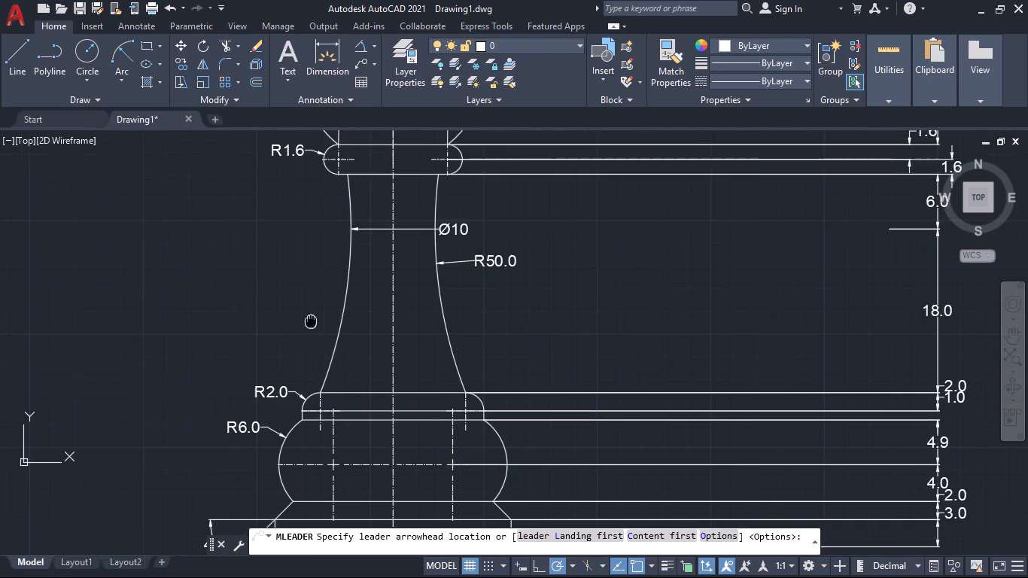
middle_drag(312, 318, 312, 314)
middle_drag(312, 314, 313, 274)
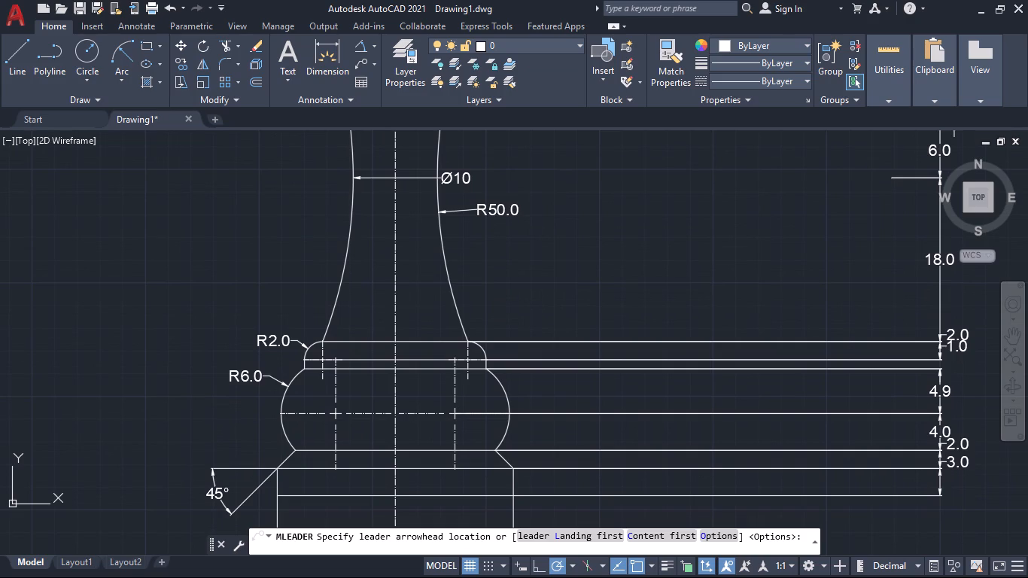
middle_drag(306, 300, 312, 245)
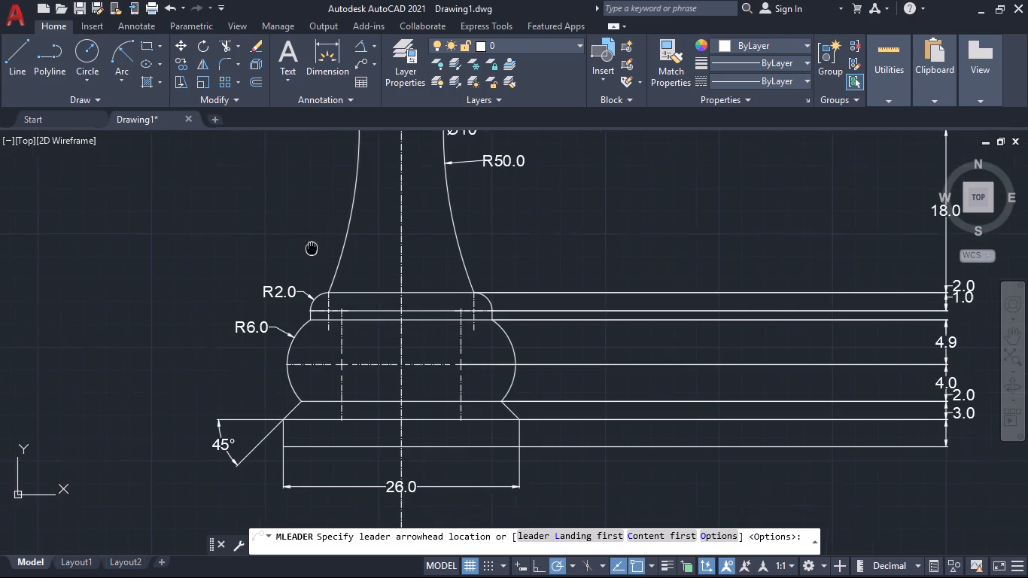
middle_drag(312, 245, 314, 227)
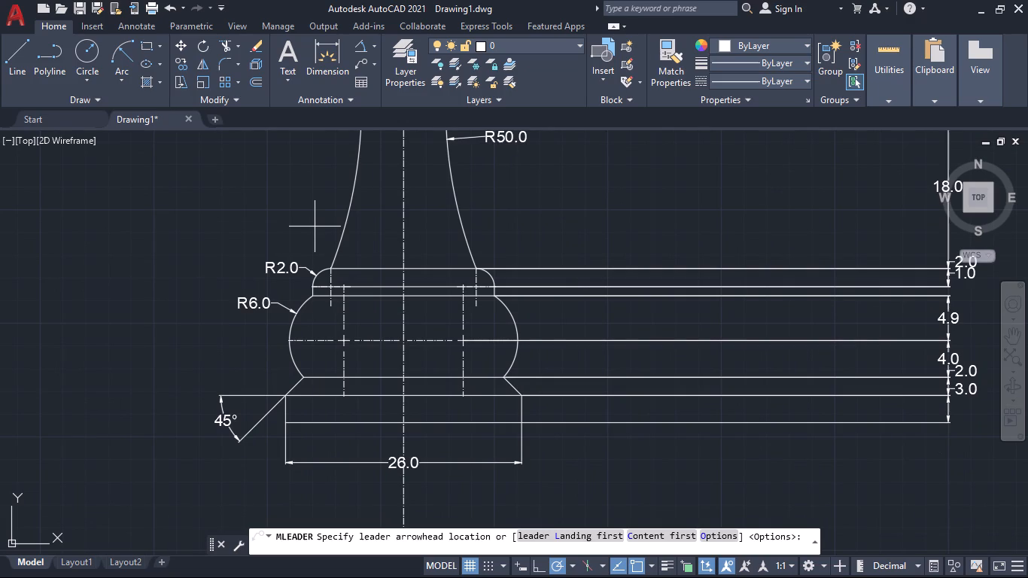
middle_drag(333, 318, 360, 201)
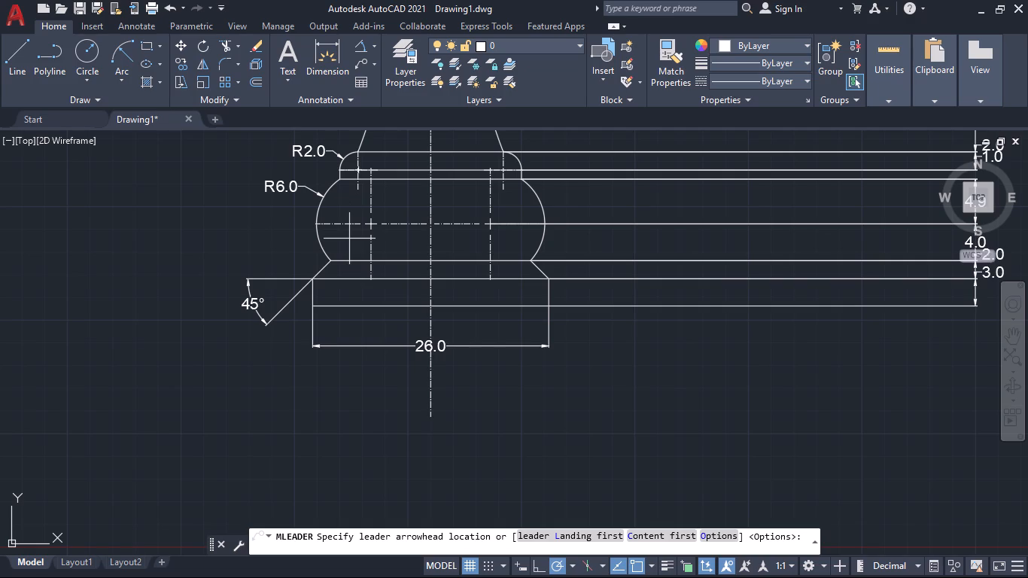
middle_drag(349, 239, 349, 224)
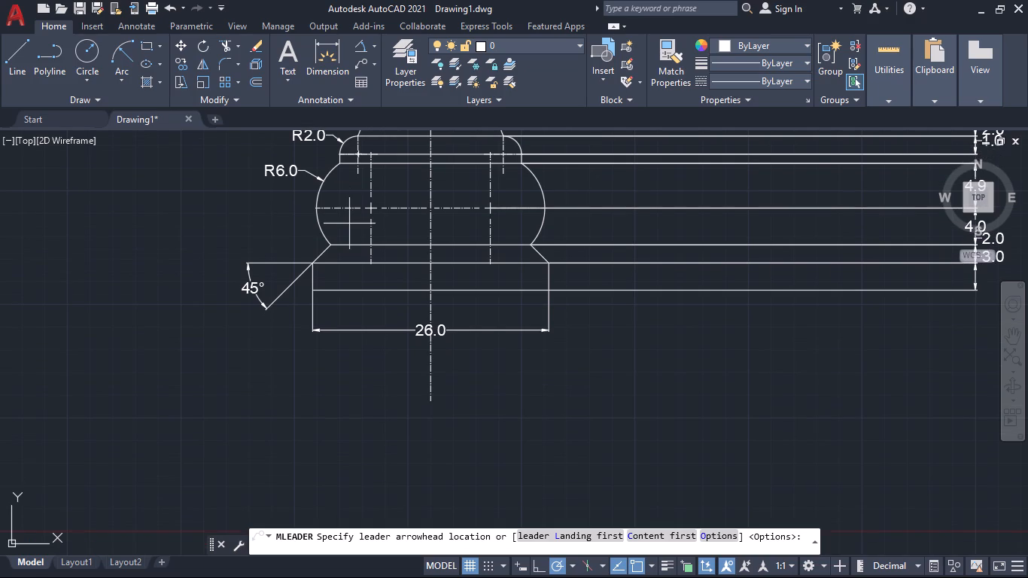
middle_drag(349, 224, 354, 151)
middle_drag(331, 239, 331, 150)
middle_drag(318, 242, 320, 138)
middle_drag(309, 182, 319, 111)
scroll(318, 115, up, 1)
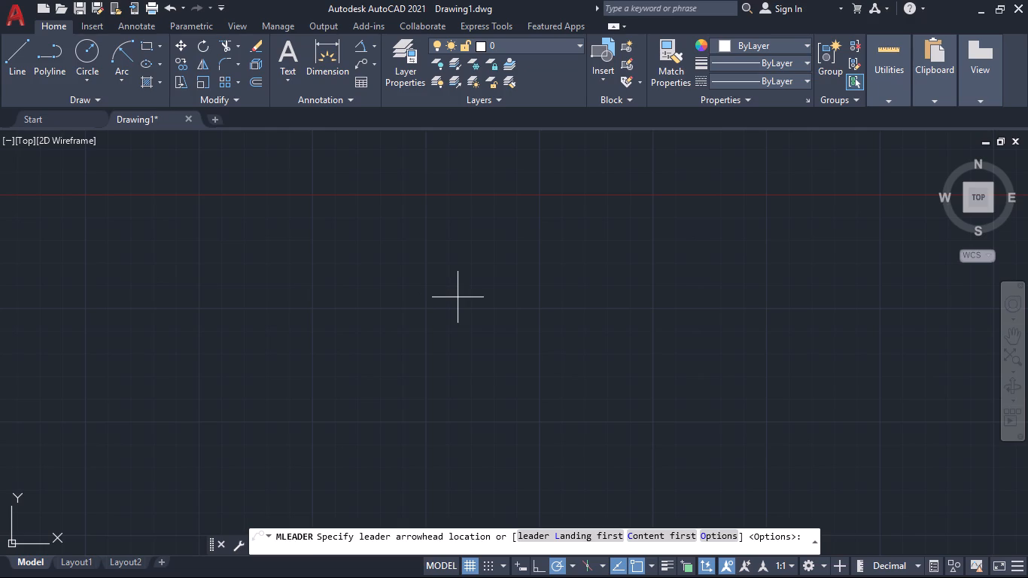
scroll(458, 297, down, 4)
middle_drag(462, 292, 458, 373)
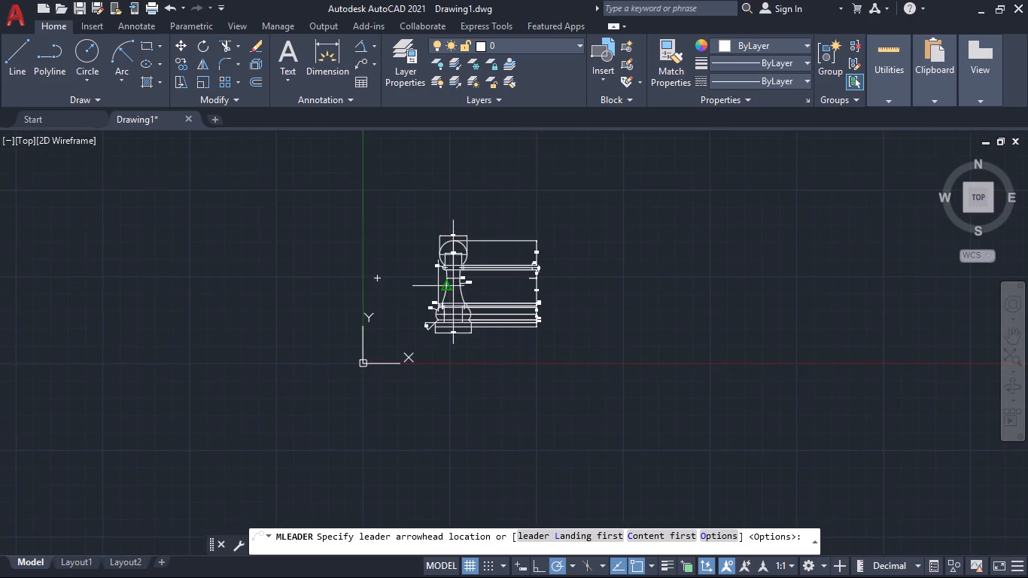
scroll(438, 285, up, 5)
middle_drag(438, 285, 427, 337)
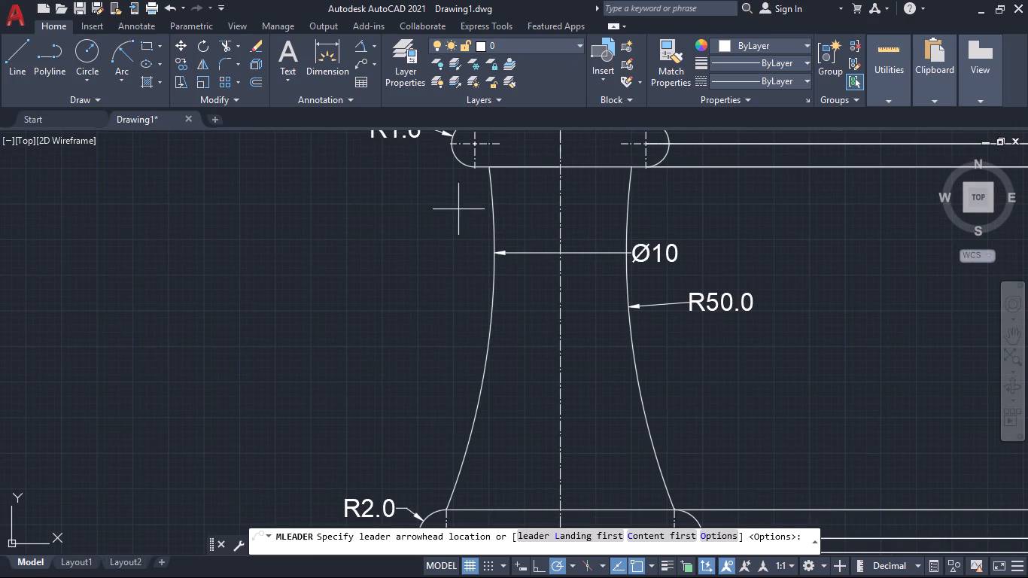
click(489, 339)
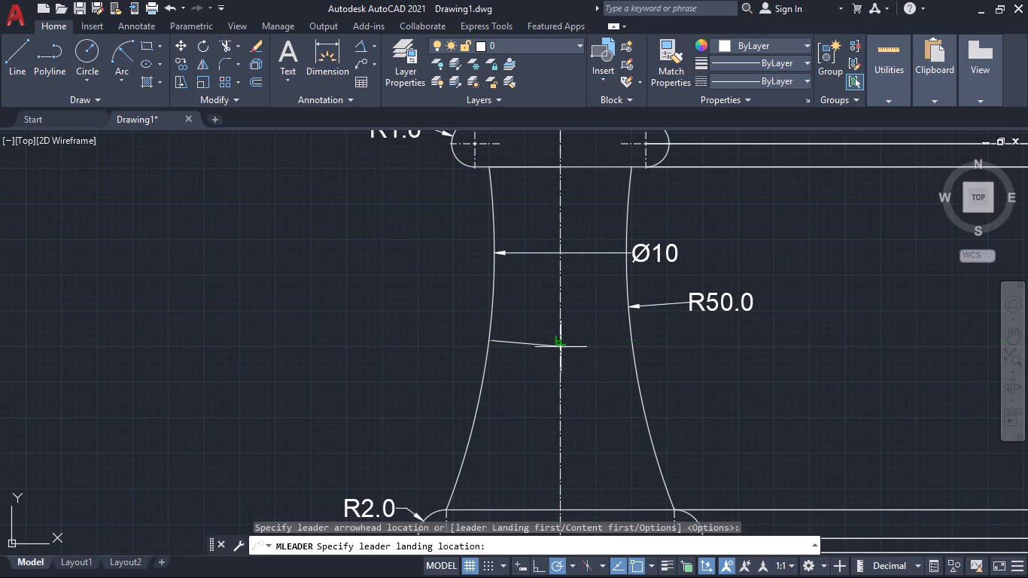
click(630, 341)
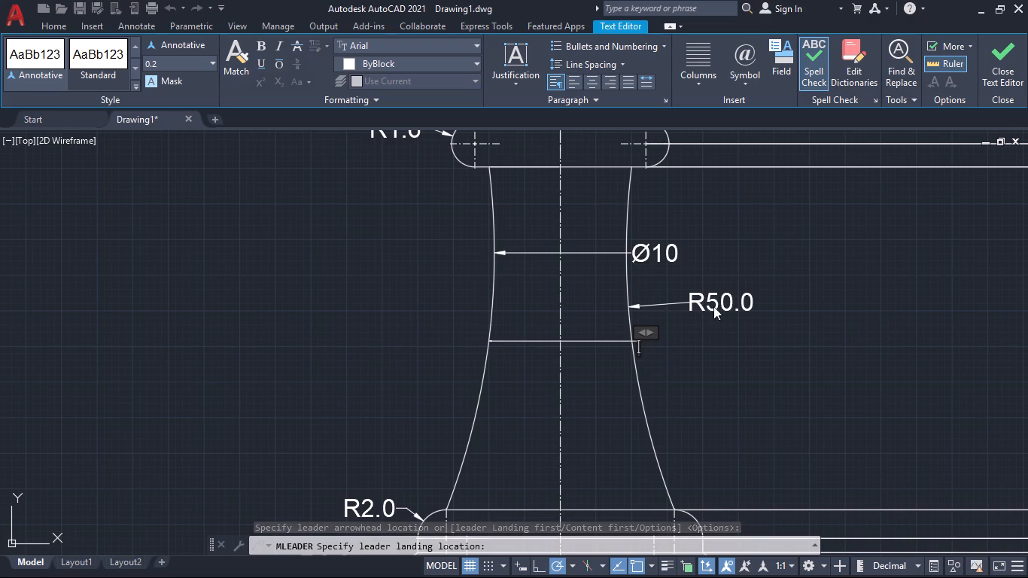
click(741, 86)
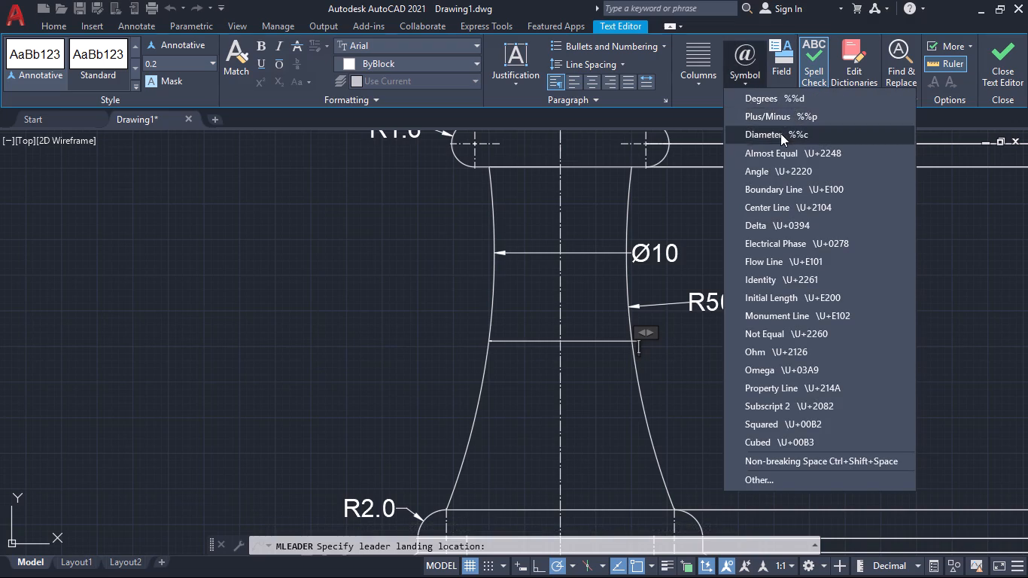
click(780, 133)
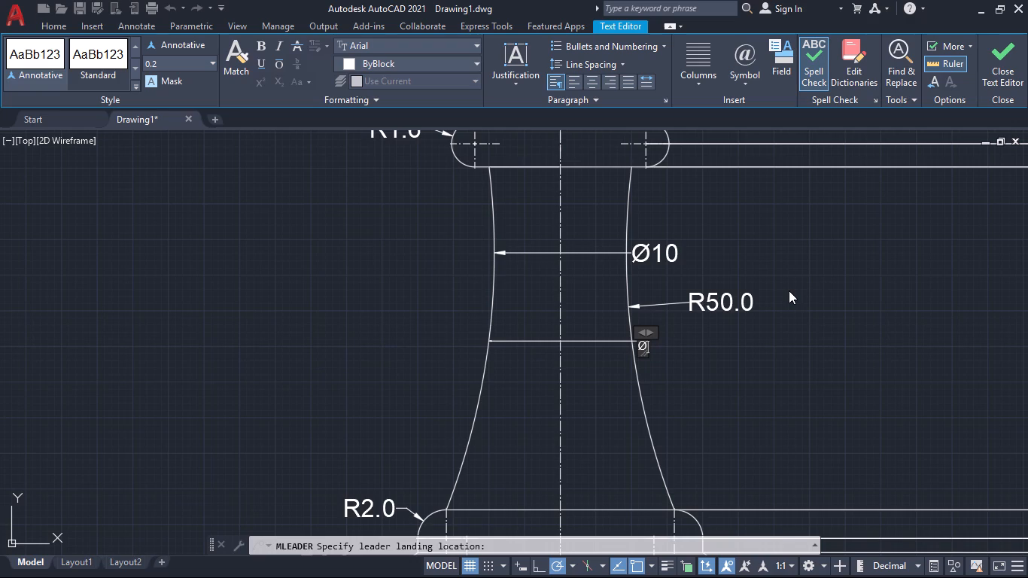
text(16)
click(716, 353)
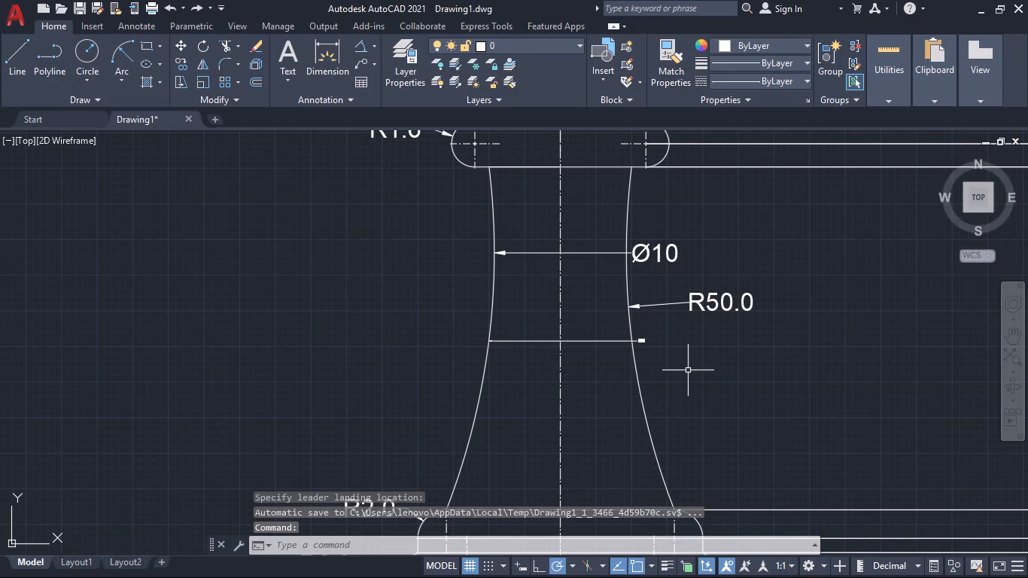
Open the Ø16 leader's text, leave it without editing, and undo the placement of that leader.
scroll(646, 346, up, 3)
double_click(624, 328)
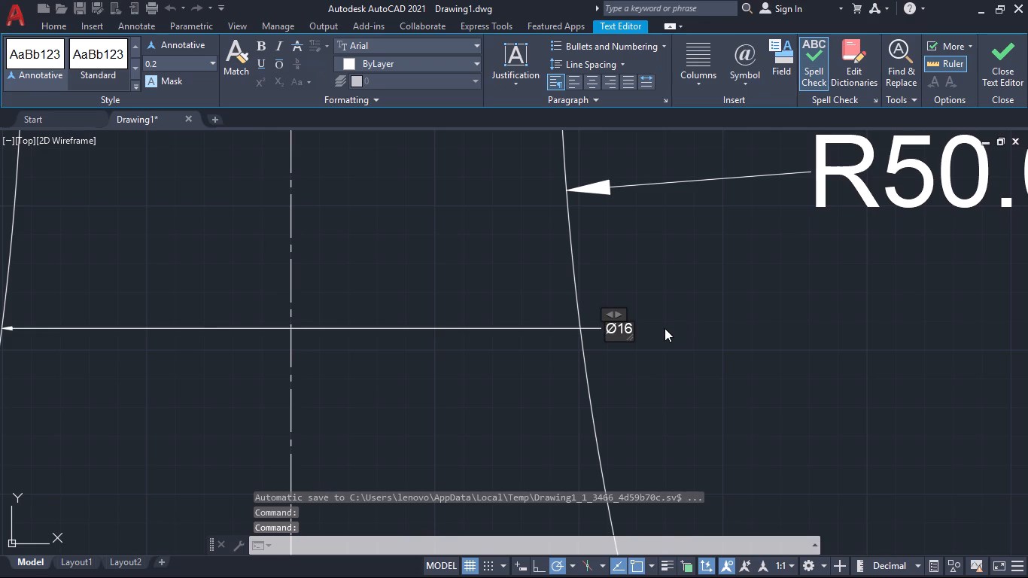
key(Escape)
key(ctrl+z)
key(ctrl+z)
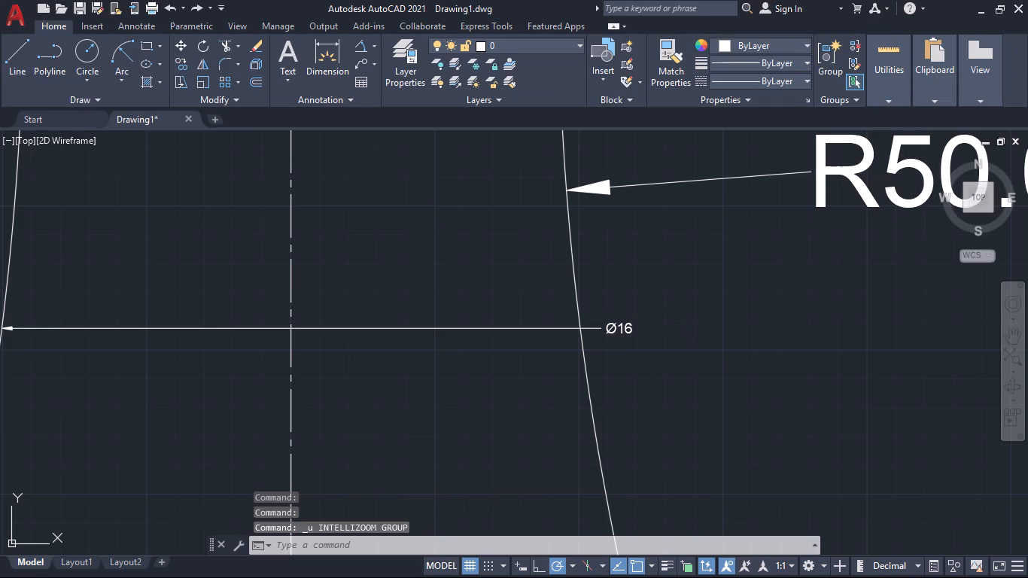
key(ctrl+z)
Copy the neck's Ø10 leader from its arrow tip to two lower points on the left neck arc.
scroll(424, 312, up, 4)
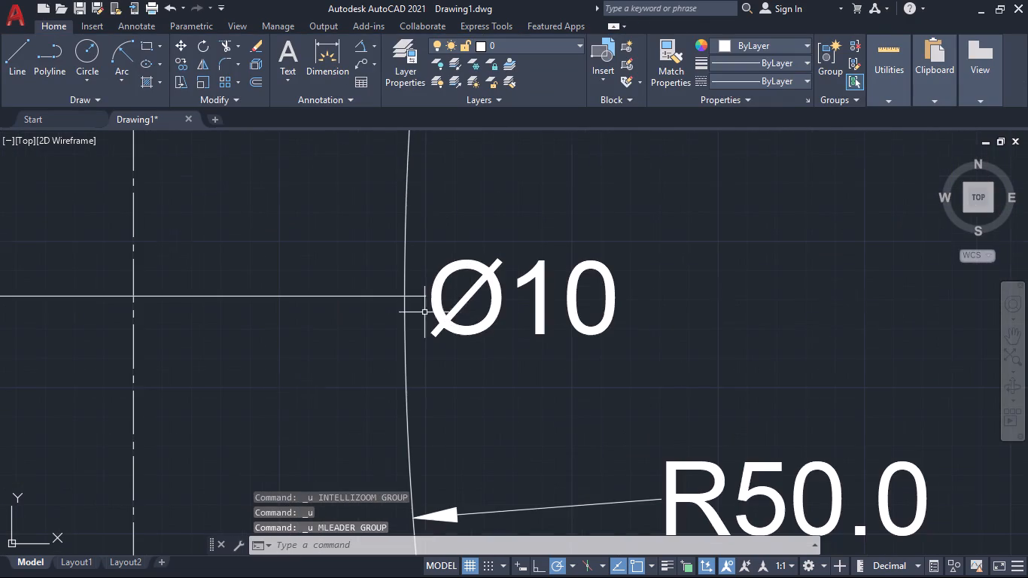
click(464, 291)
scroll(482, 291, down, 2)
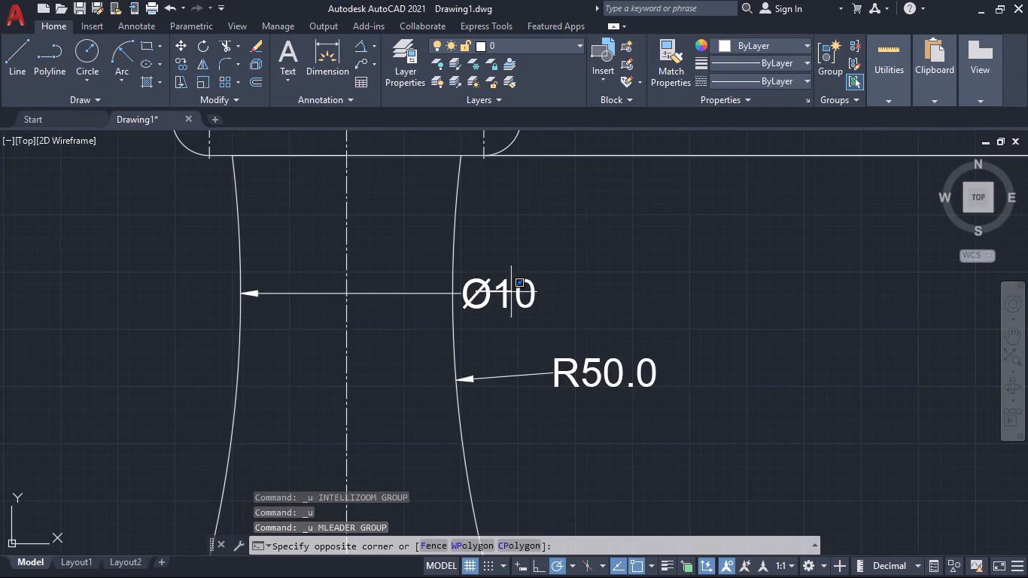
click(579, 307)
click(579, 317)
click(458, 263)
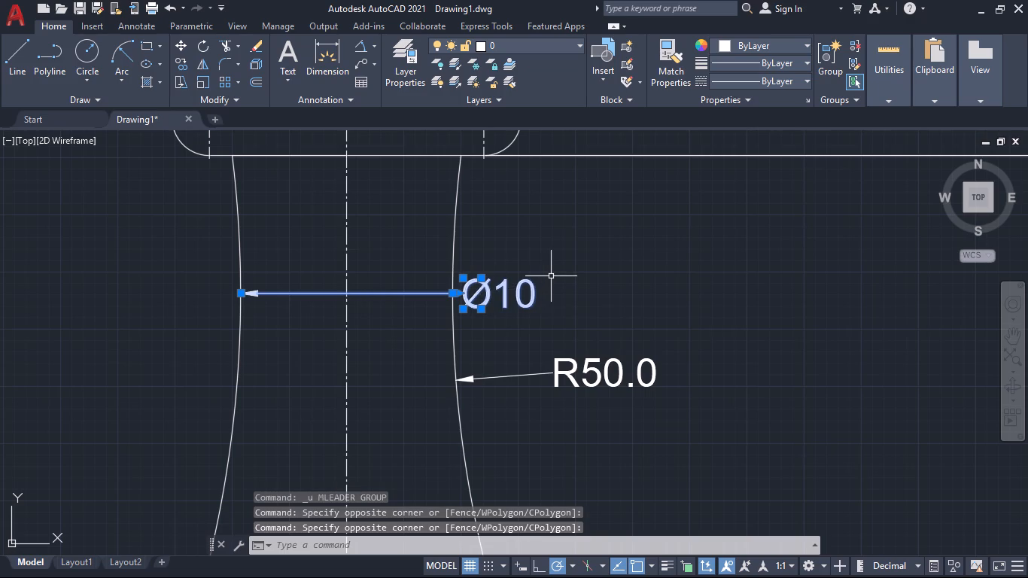
text(co)
key(Return)
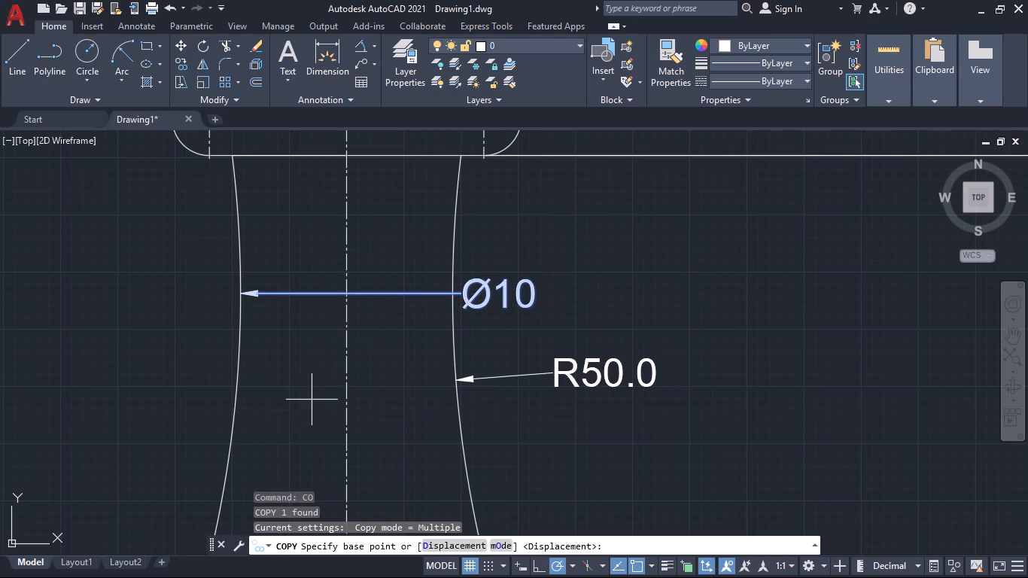
middle_drag(311, 400, 381, 254)
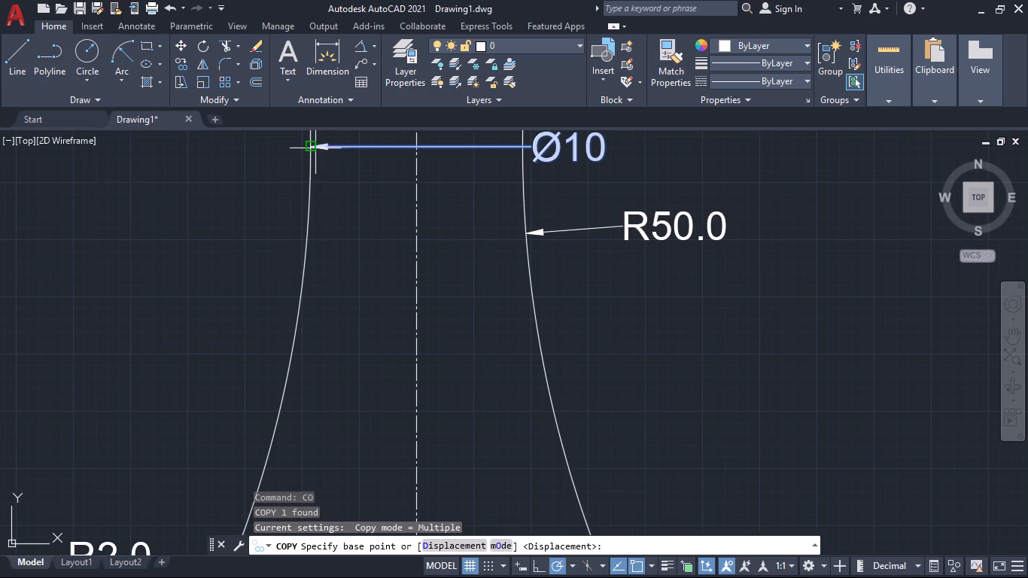
scroll(315, 148, up, 3)
click(291, 146)
middle_drag(322, 345, 327, 268)
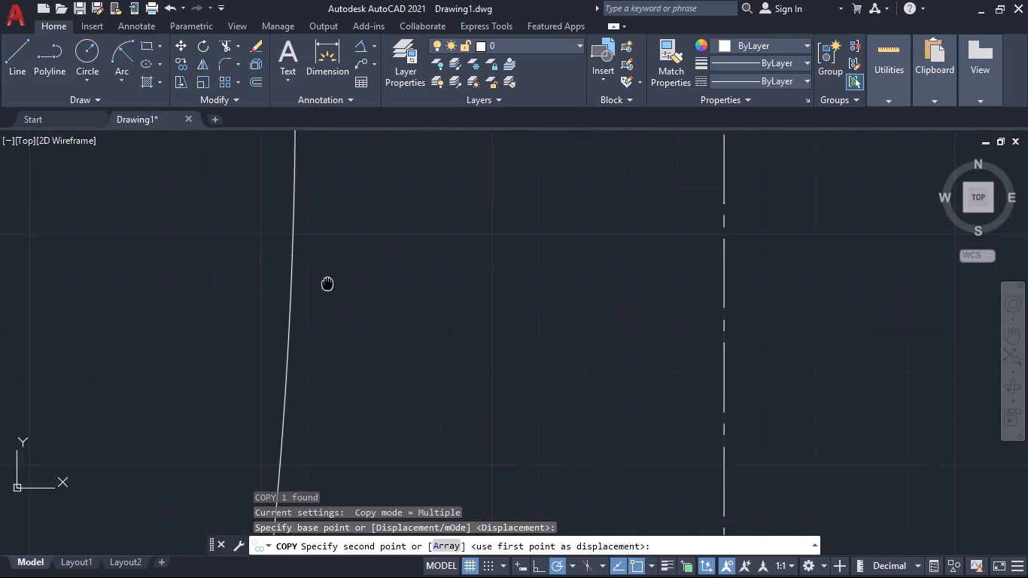
middle_drag(327, 268, 324, 184)
scroll(313, 231, down, 4)
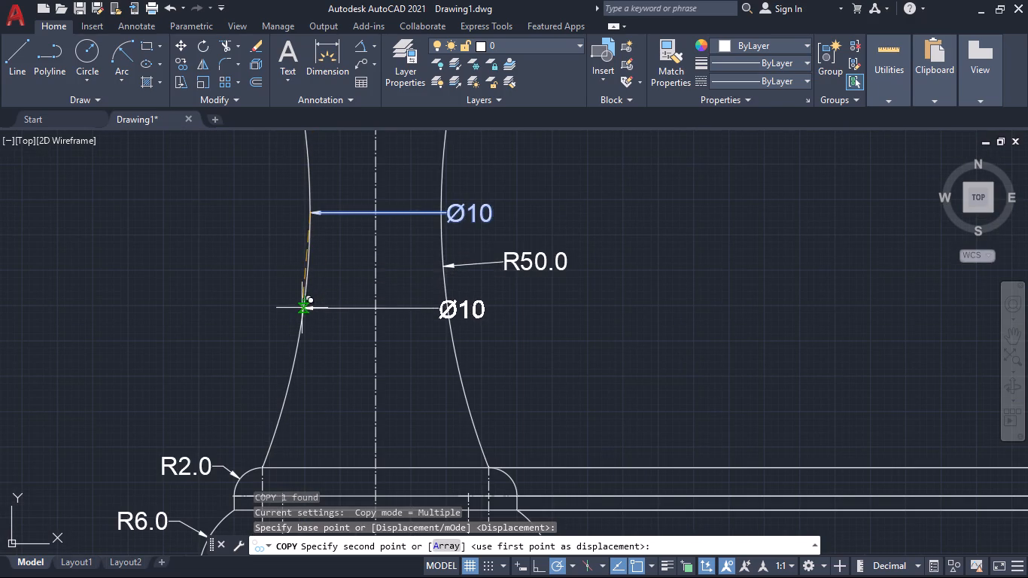
click(303, 300)
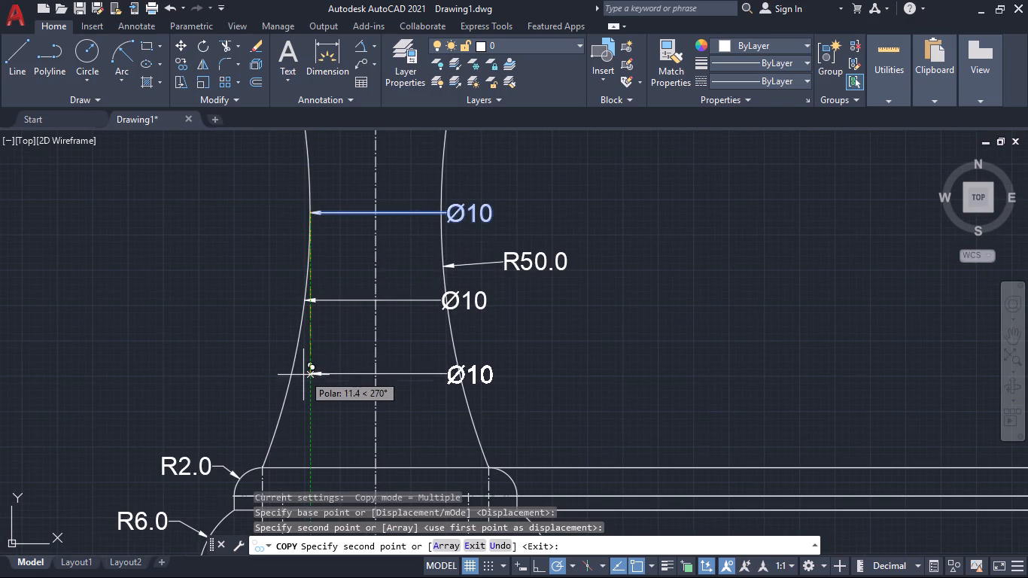
click(284, 412)
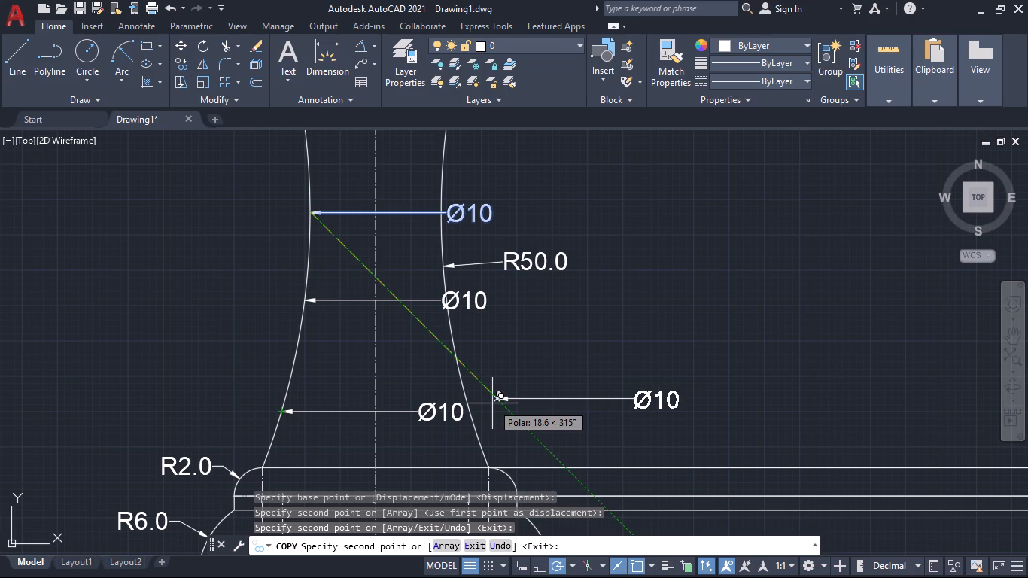
key(Escape)
Stretch the landing of the lowest copied leader to the right neck arc.
click(429, 414)
scroll(403, 406, up, 6)
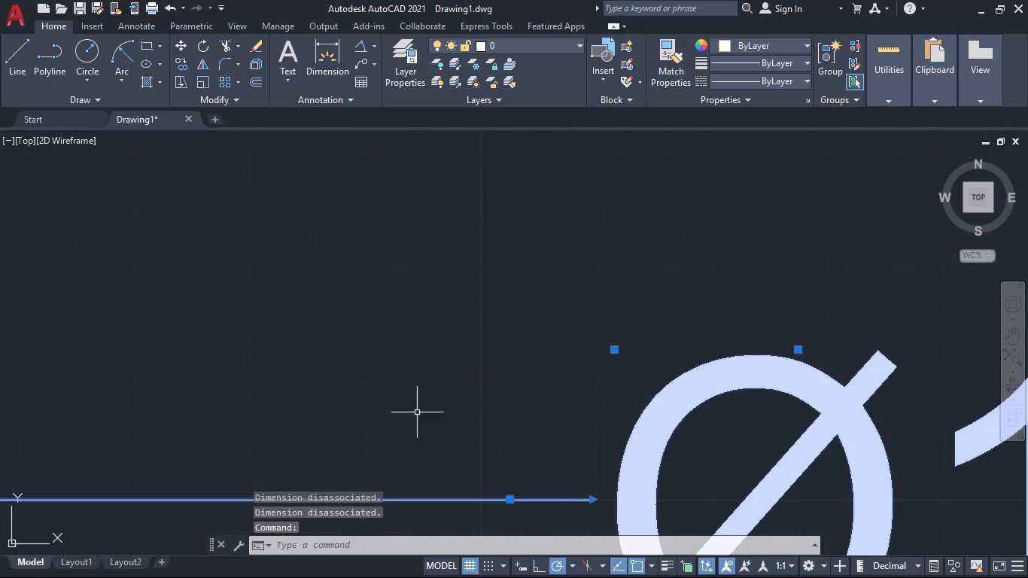
scroll(486, 452, down, 3)
middle_drag(484, 439, 464, 269)
scroll(464, 275, up, 1)
click(477, 309)
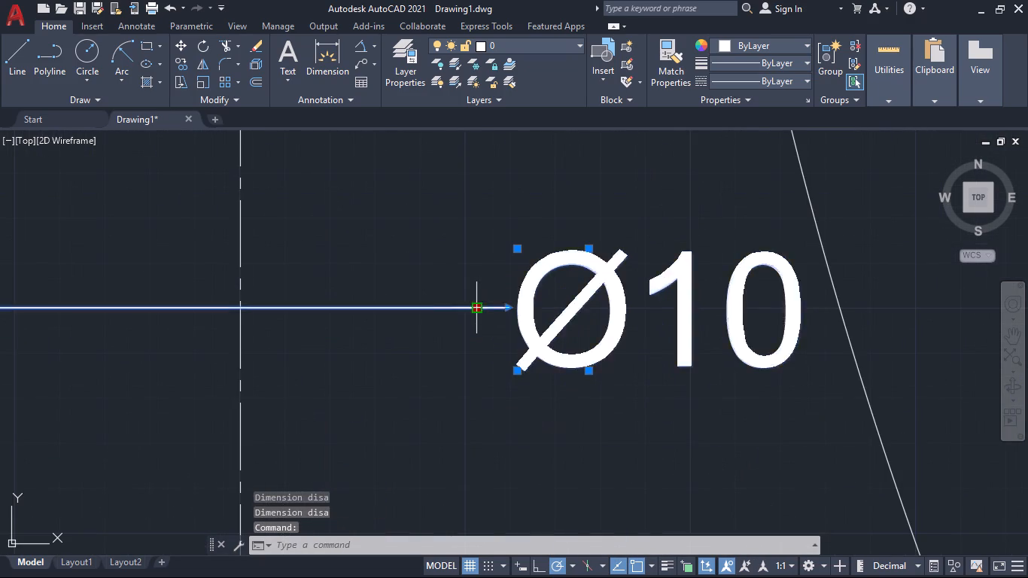
click(837, 304)
Stretch the landing of the middle copied leader to the right neck arc and deselect both copies.
scroll(799, 341, down, 3)
middle_drag(776, 359, 729, 429)
scroll(716, 294, up, 1)
middle_drag(715, 294, 700, 395)
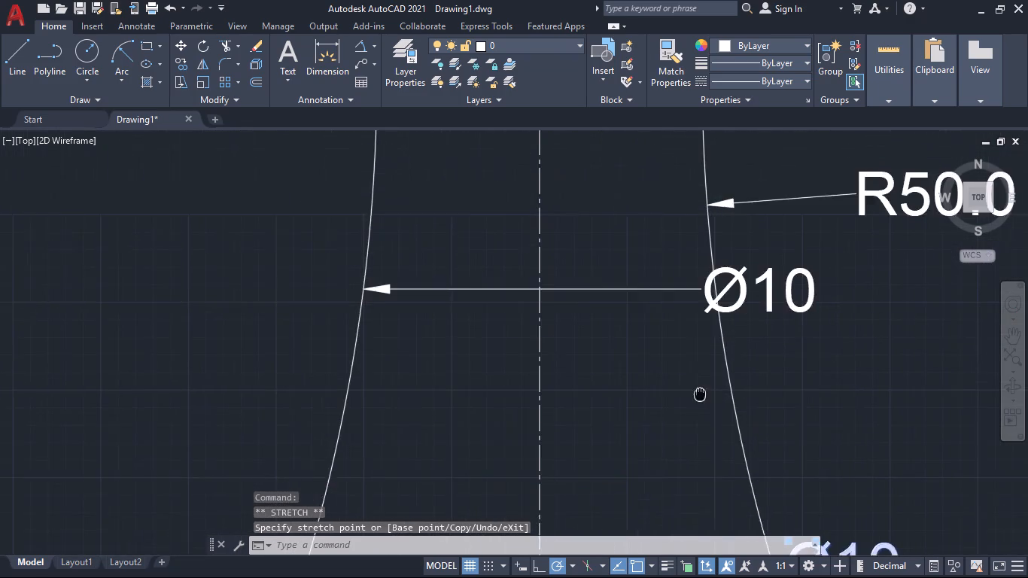
middle_drag(700, 395, 700, 396)
scroll(701, 295, up, 2)
click(680, 291)
click(665, 292)
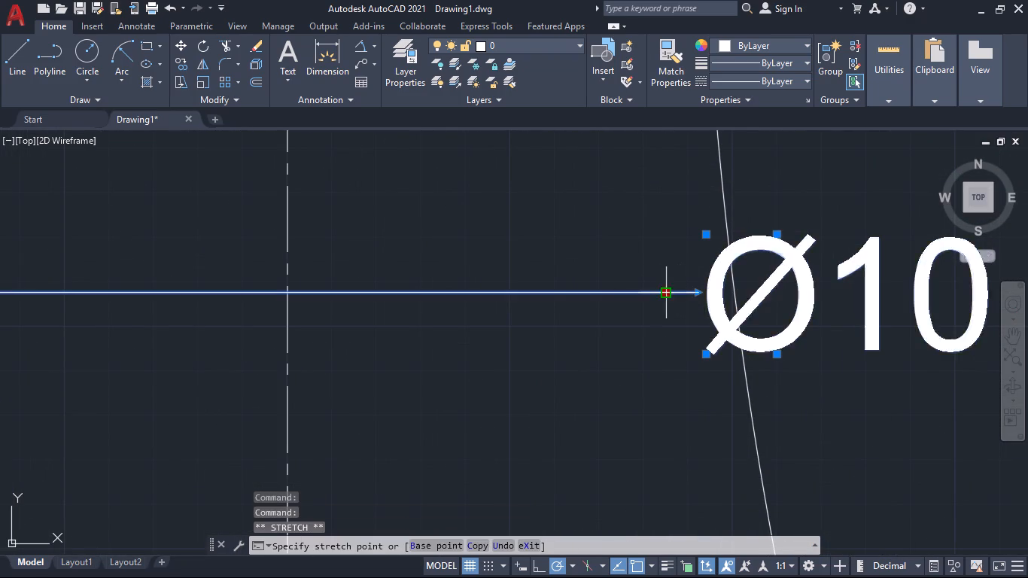
click(731, 293)
scroll(712, 323, down, 4)
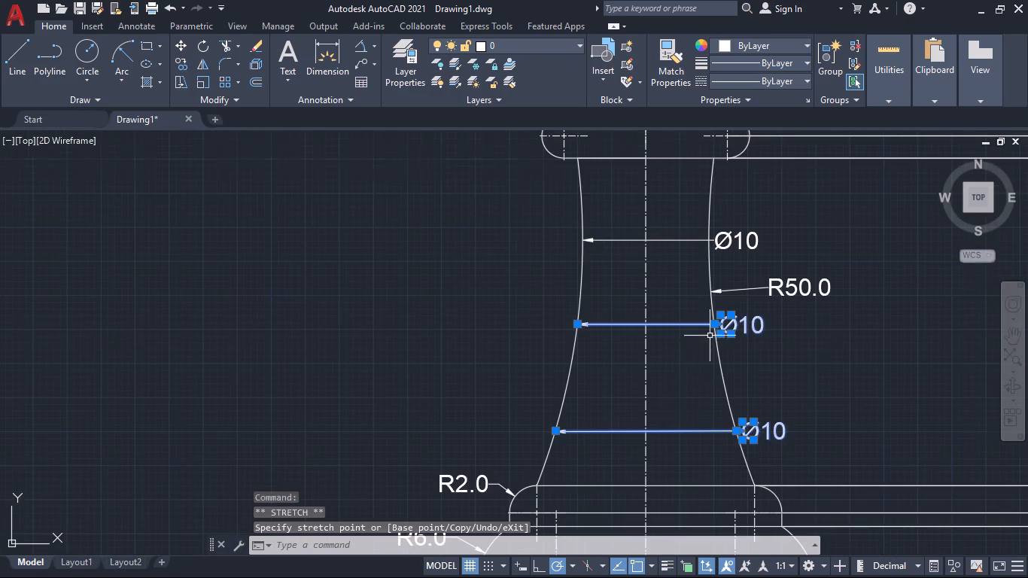
middle_drag(686, 360, 669, 370)
key(Escape)
Change the text of the middle diameter leader on the neck to Ø16.
middle_drag(637, 371, 637, 361)
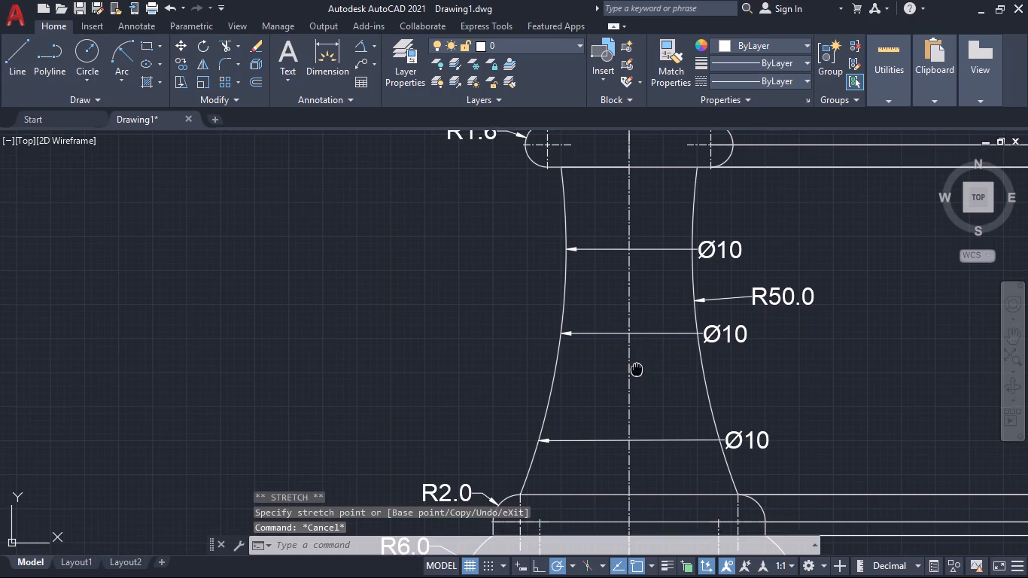
middle_drag(637, 361, 639, 342)
double_click(736, 306)
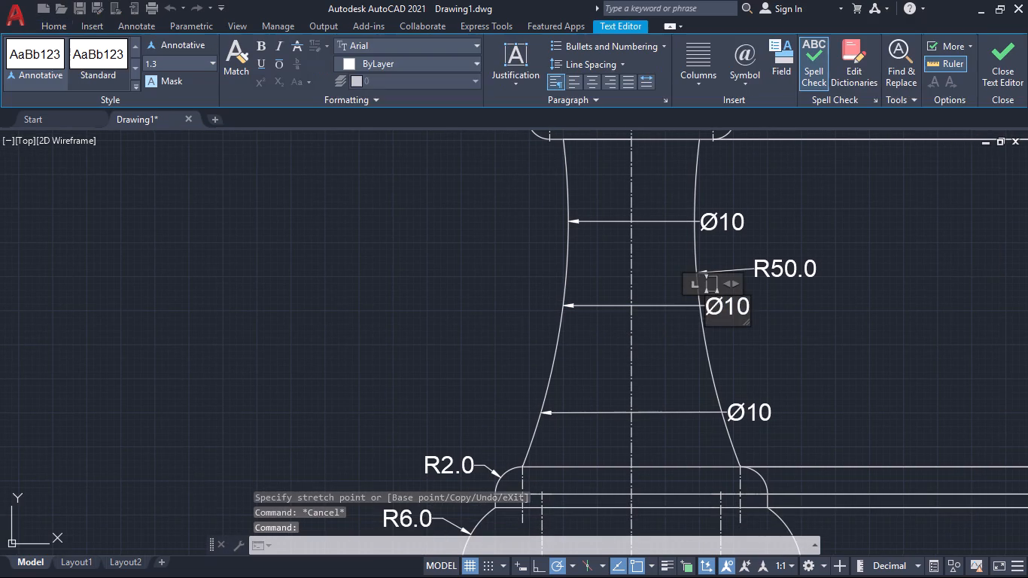
click(745, 307)
key(BackSpace)
key(6)
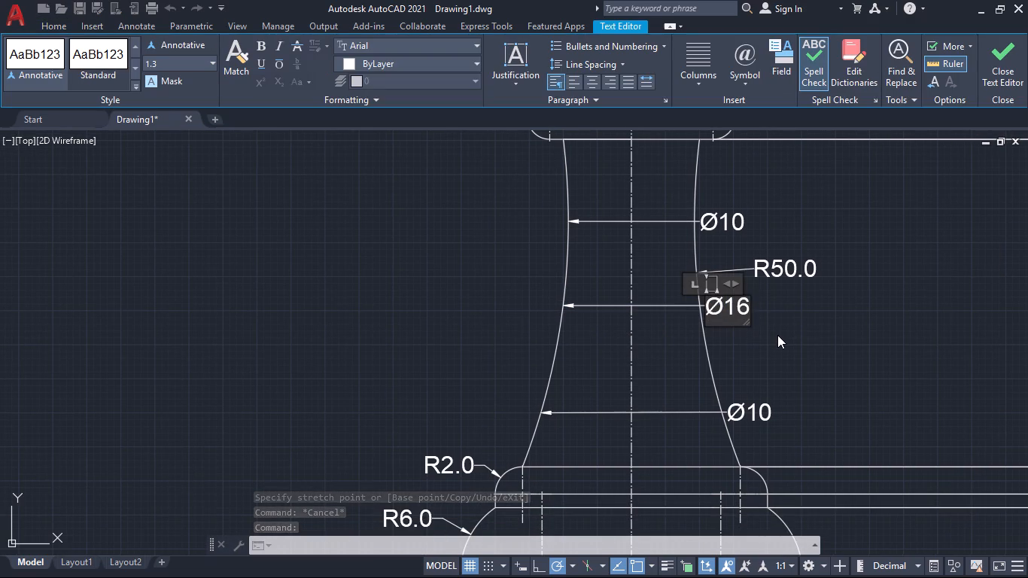
click(777, 335)
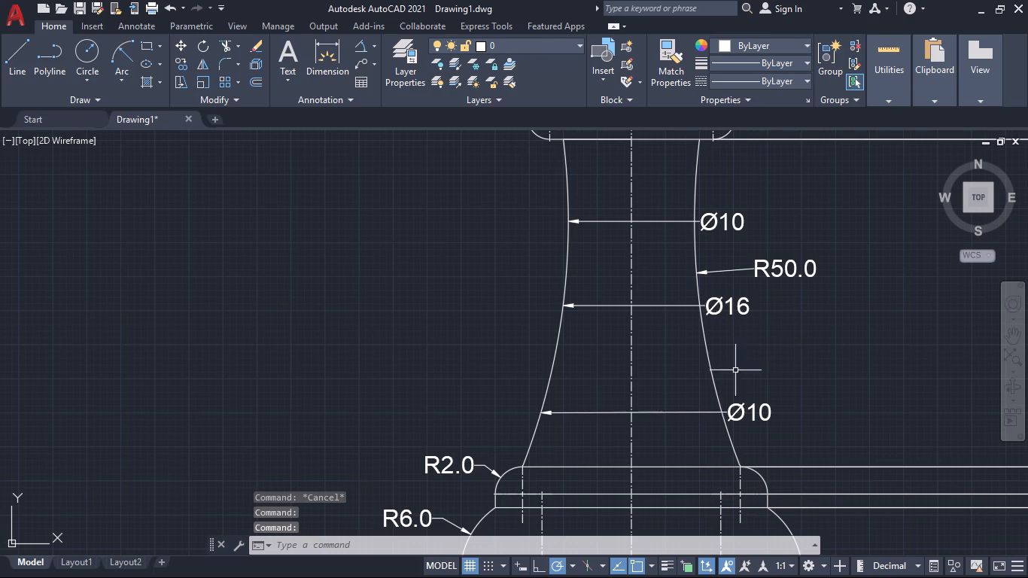
Change the text of the lowest diameter leader on the neck to Ø20.
double_click(750, 417)
double_click(759, 414)
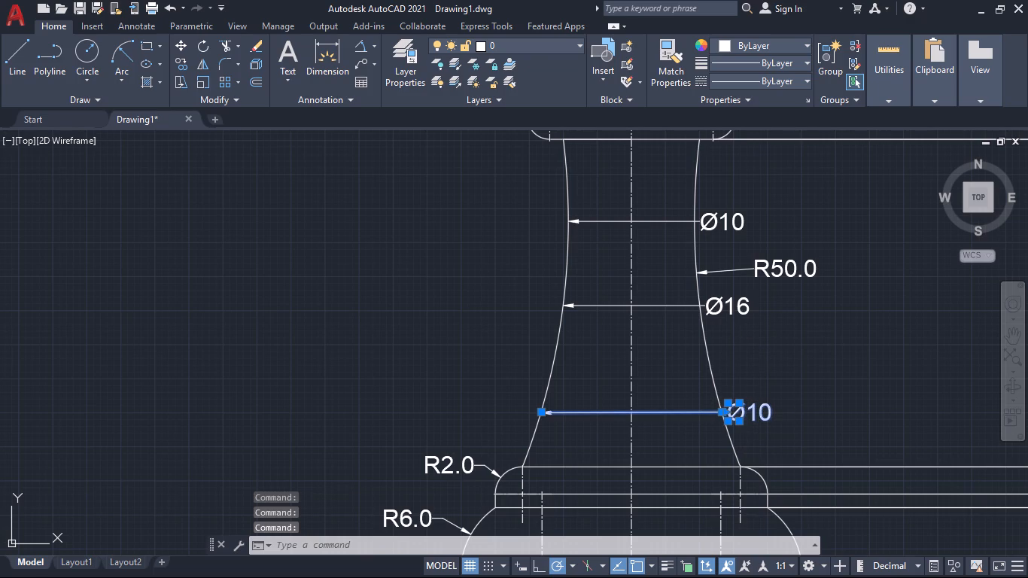
click(754, 413)
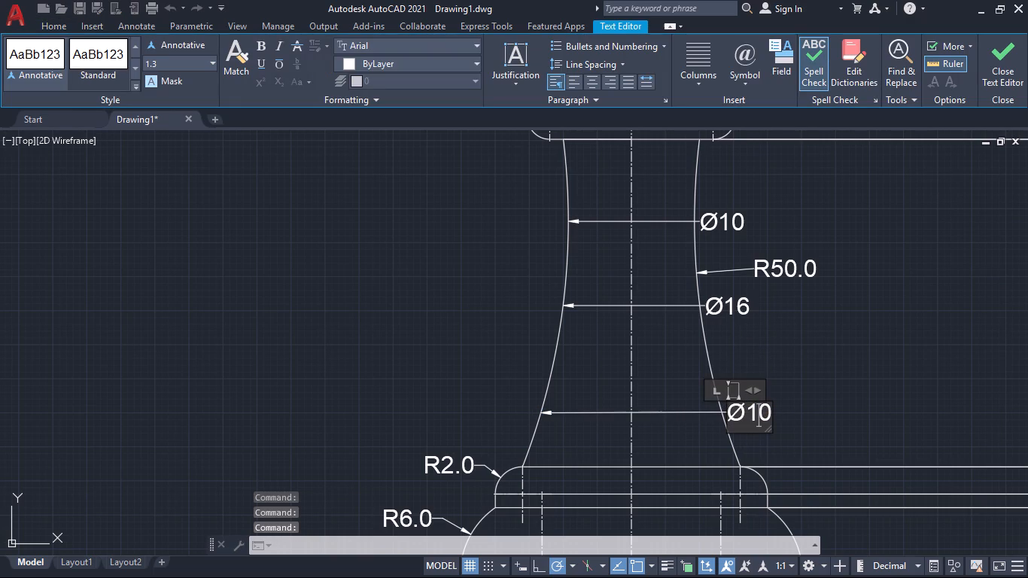
key(BackSpace)
key(2)
click(810, 407)
Delete the R50.0 radius dimension beside the right neck arc.
scroll(810, 405, down, 2)
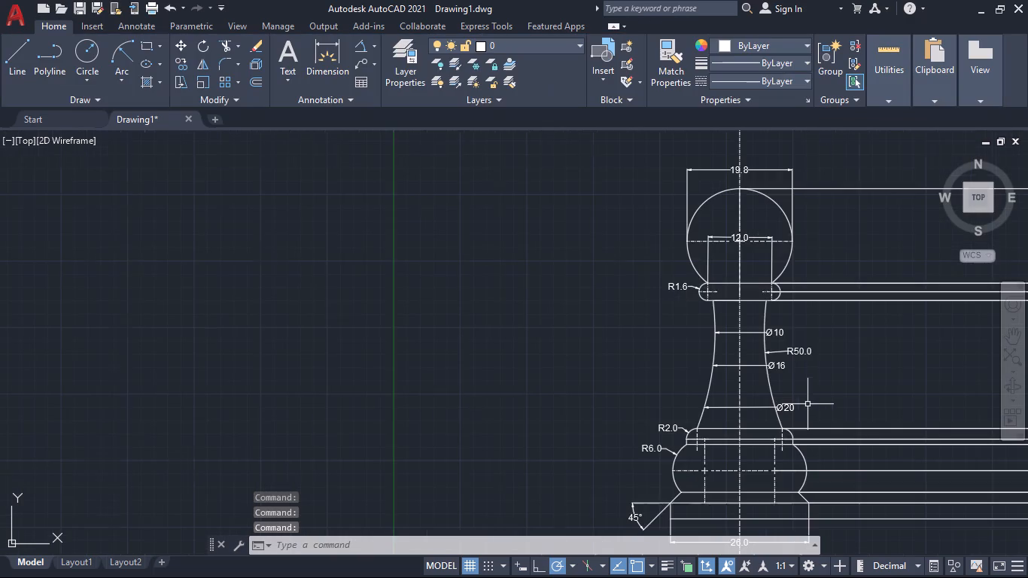
middle_drag(813, 393, 601, 399)
middle_drag(608, 399, 629, 375)
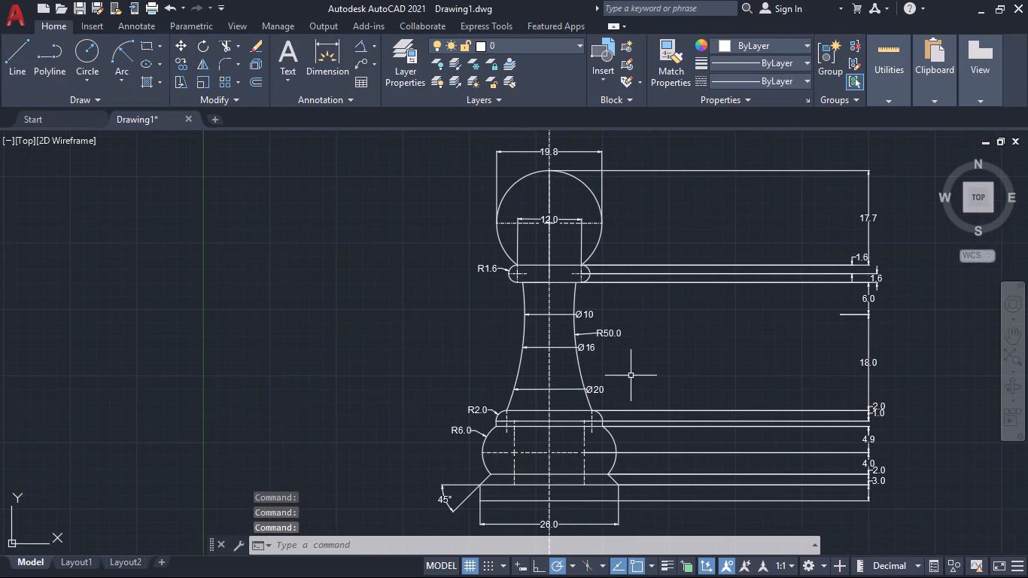
middle_drag(661, 384, 731, 375)
scroll(684, 379, up, 3)
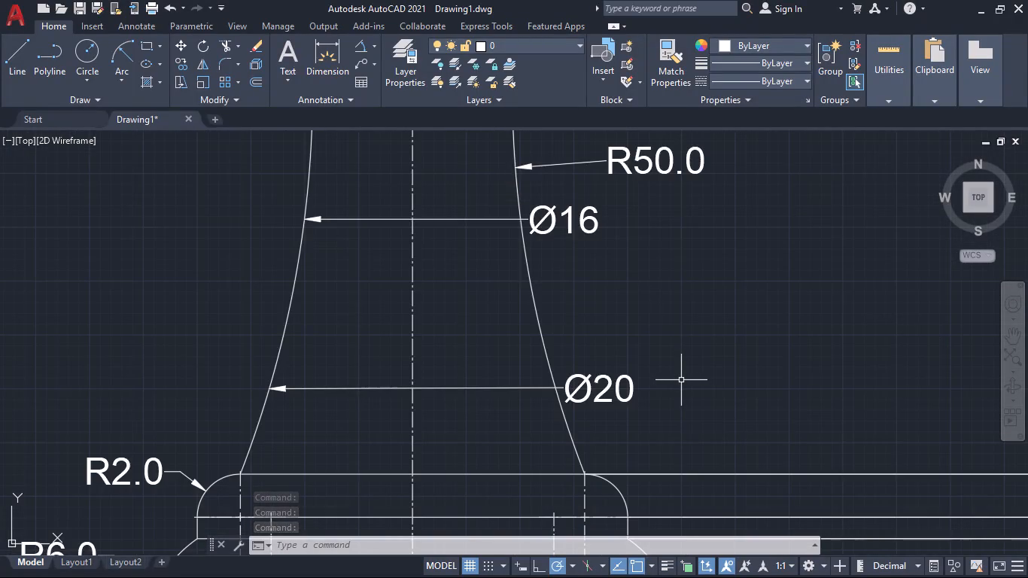
scroll(681, 381, down, 3)
middle_drag(714, 373, 724, 400)
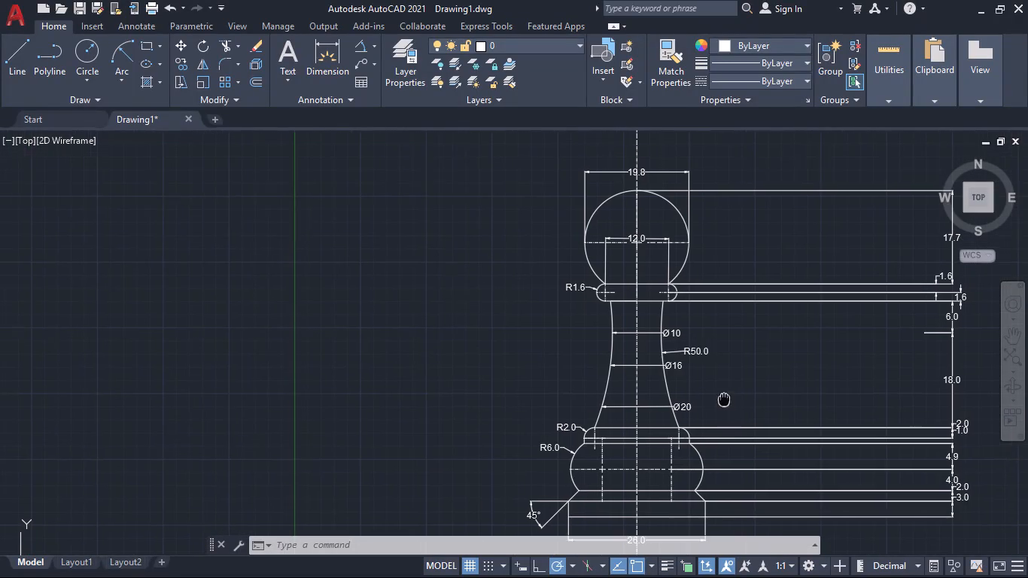
middle_drag(724, 400, 724, 402)
click(694, 353)
key(Delete)
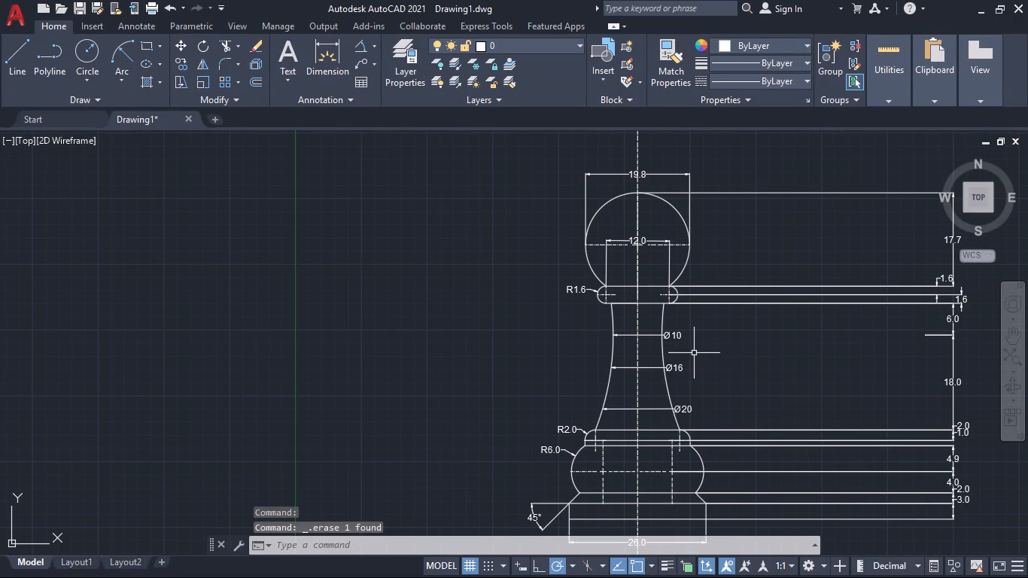
Add a radius dimension to the left neck arc, placing its text outside the profile between the Ø10 and Ø16 levels.
click(369, 45)
click(373, 47)
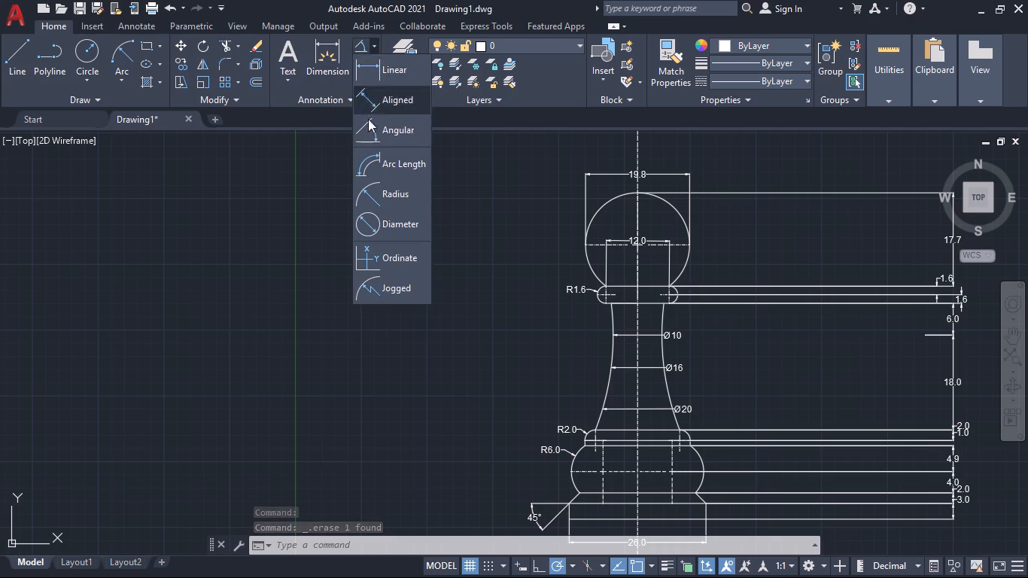
click(403, 234)
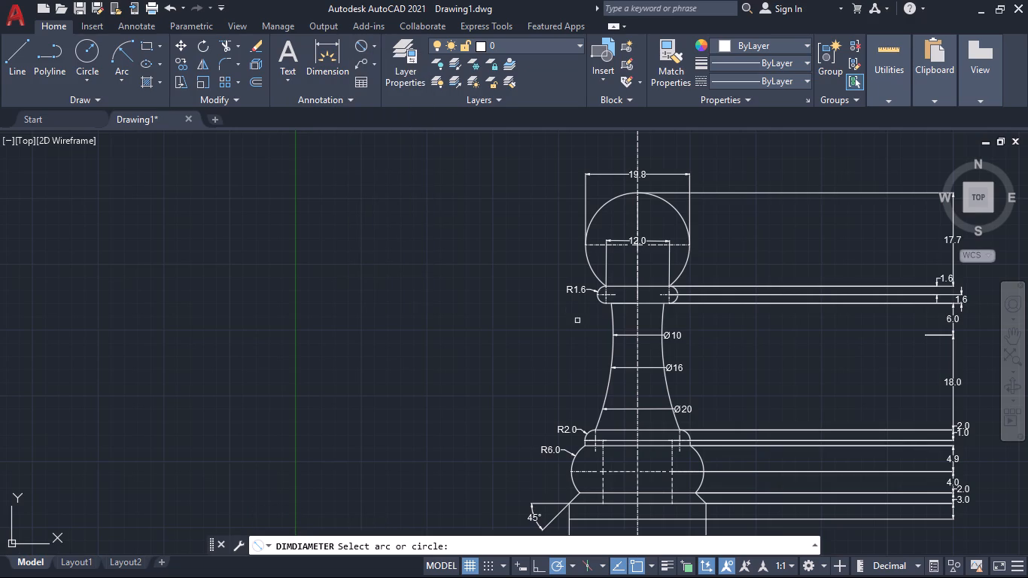
click(374, 40)
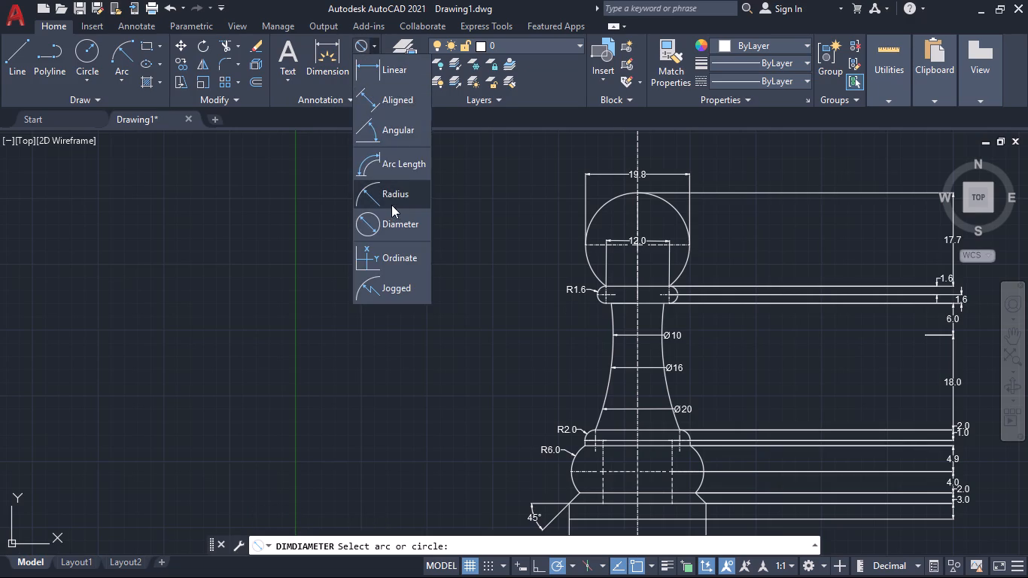
click(391, 187)
click(612, 356)
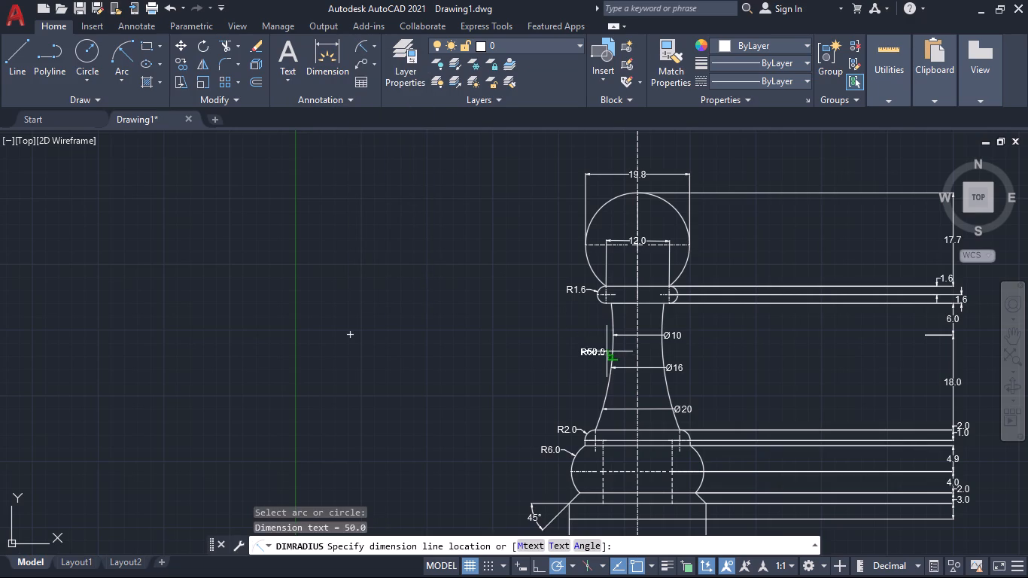
click(564, 347)
middle_drag(568, 398, 478, 412)
scroll(470, 406, down, 1)
middle_drag(470, 403, 382, 376)
key(Escape)
Select the right vertical edge and the bottom line of the pawn's base.
middle_drag(728, 376, 747, 336)
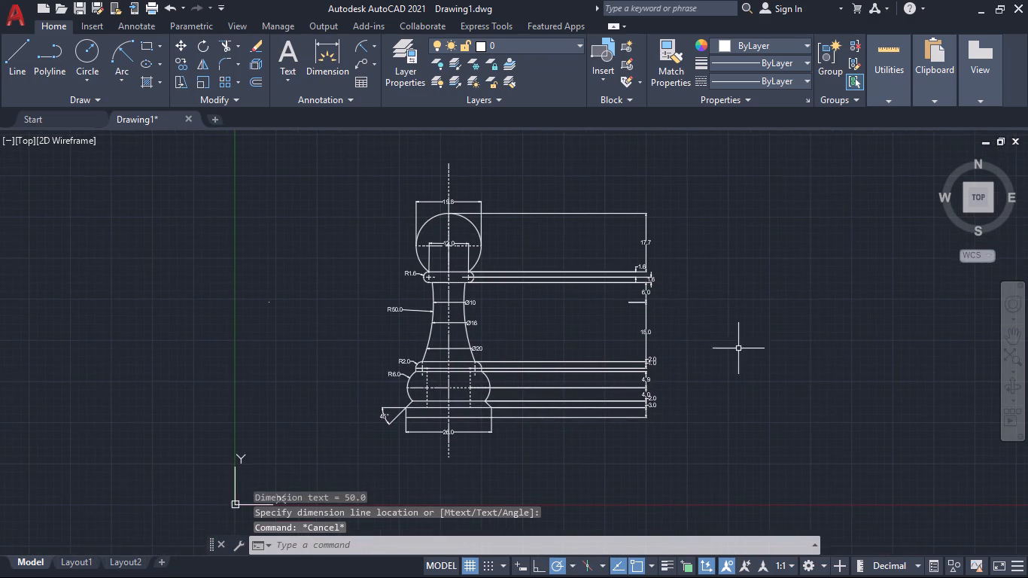
scroll(506, 402, up, 3)
click(452, 442)
click(416, 460)
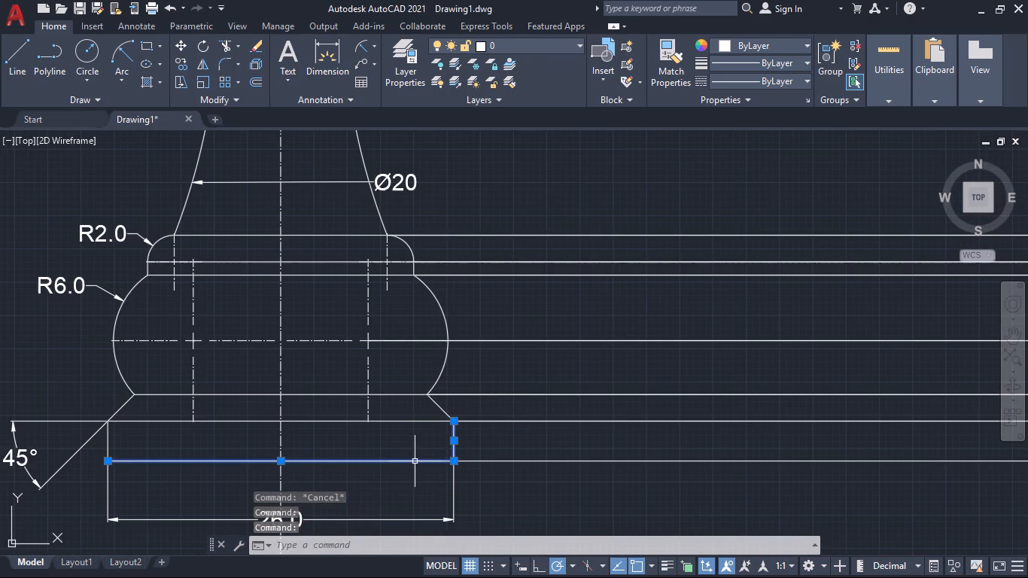
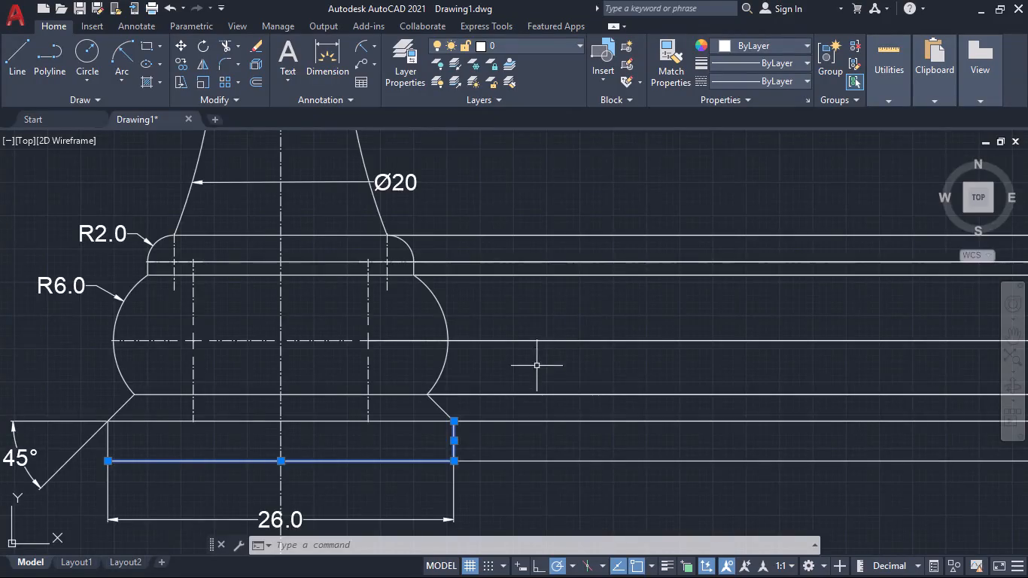
Add the base's left vertical edge, left chamfer, the horizontal lines at the chamfer's ends and the left R6.0 arc to the selection.
middle_drag(539, 366, 710, 343)
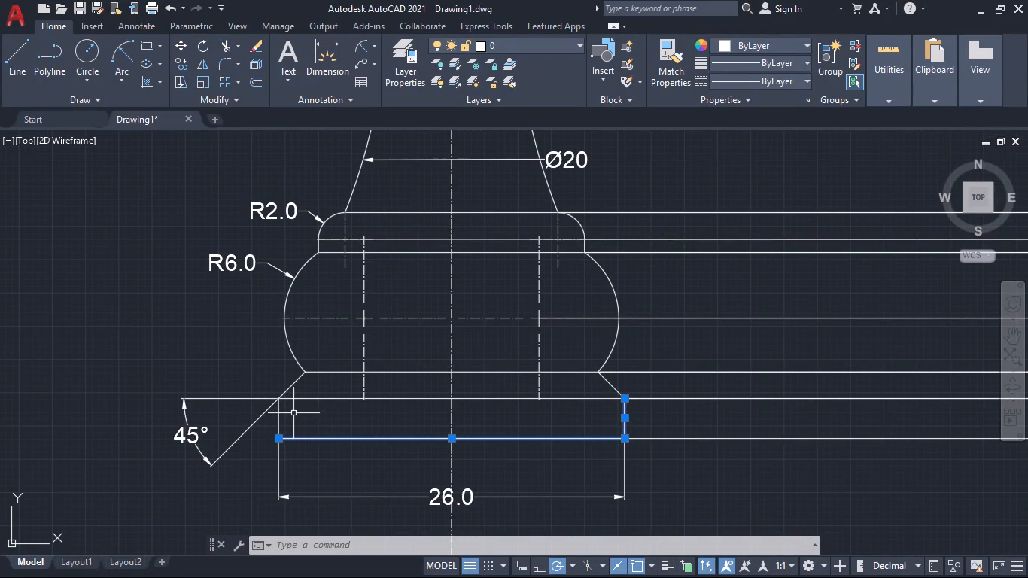
scroll(279, 413, up, 2)
click(274, 419)
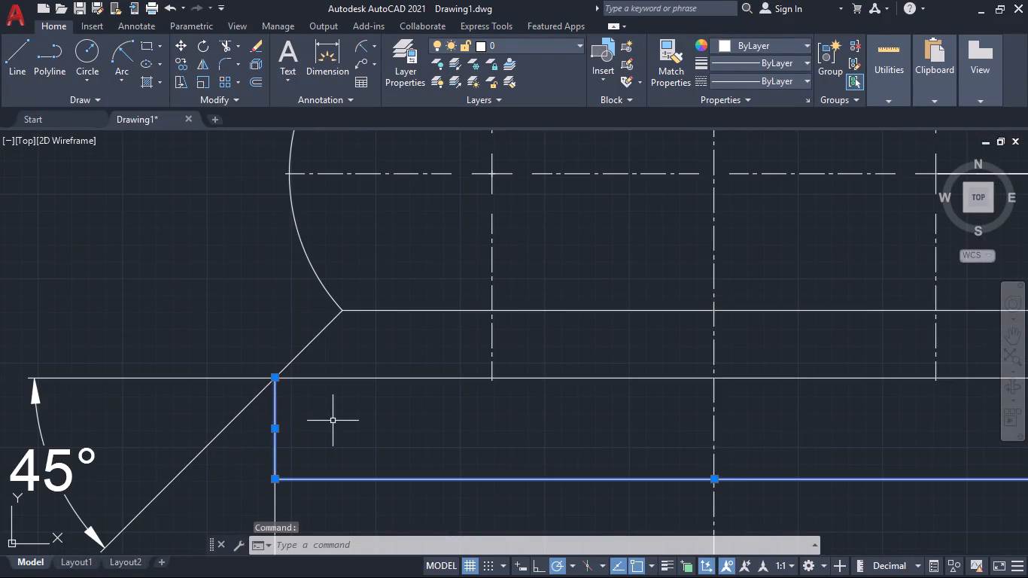
scroll(342, 421, down, 2)
middle_drag(343, 420, 344, 459)
scroll(333, 436, up, 2)
click(328, 419)
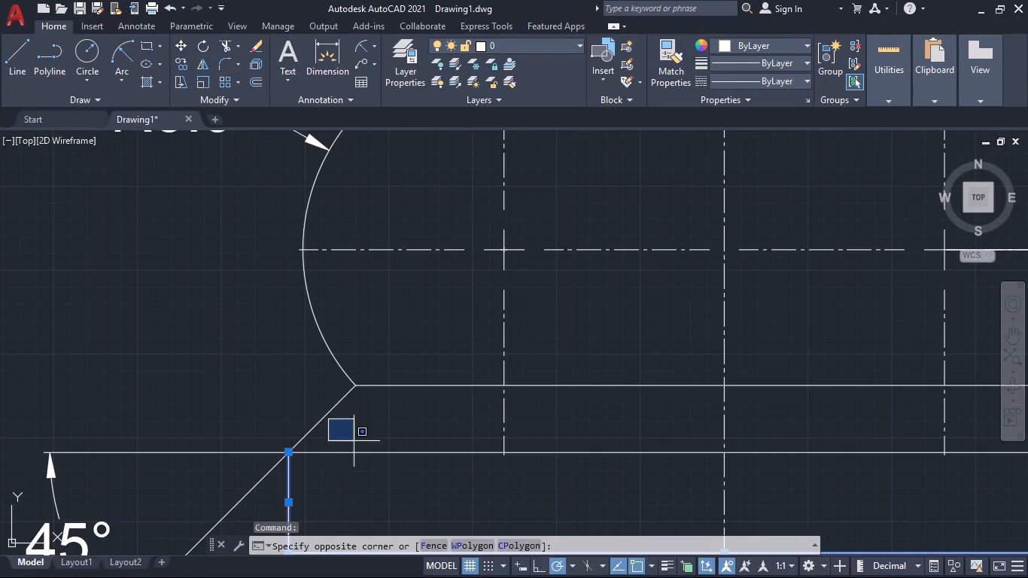
click(382, 459)
click(402, 479)
click(309, 360)
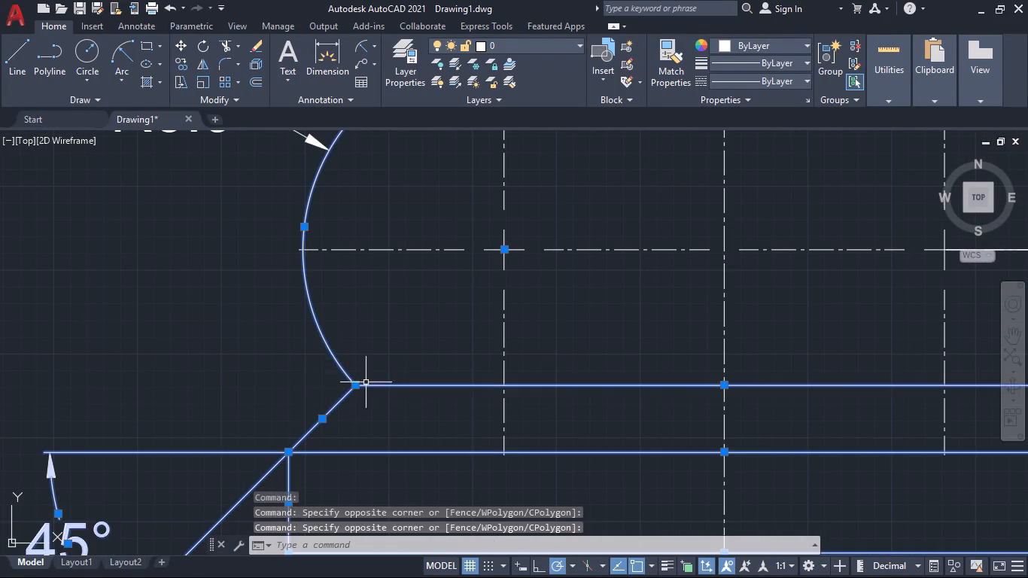
Add the large right arc above the base and the right chamfer line to the selection.
scroll(407, 393, down, 3)
middle_drag(562, 378, 543, 422)
scroll(585, 425, up, 2)
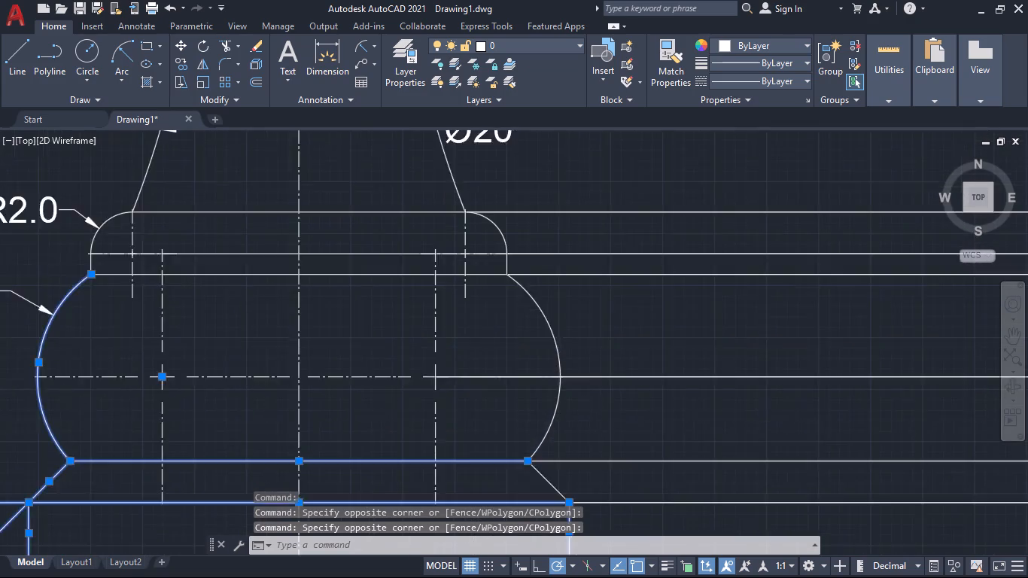
scroll(586, 425, up, 1)
click(585, 425)
click(507, 418)
middle_drag(630, 449, 630, 312)
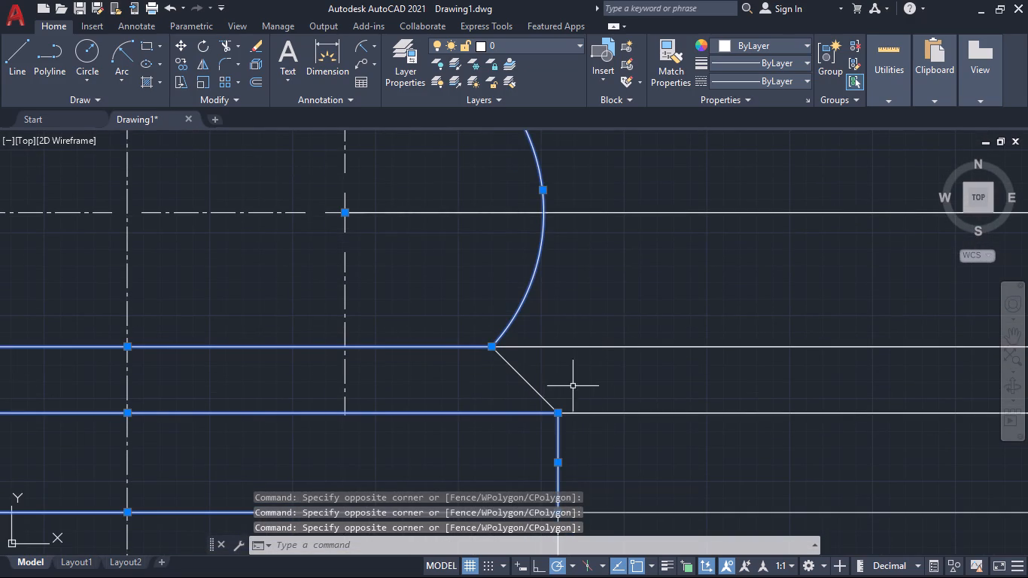
click(570, 384)
click(471, 397)
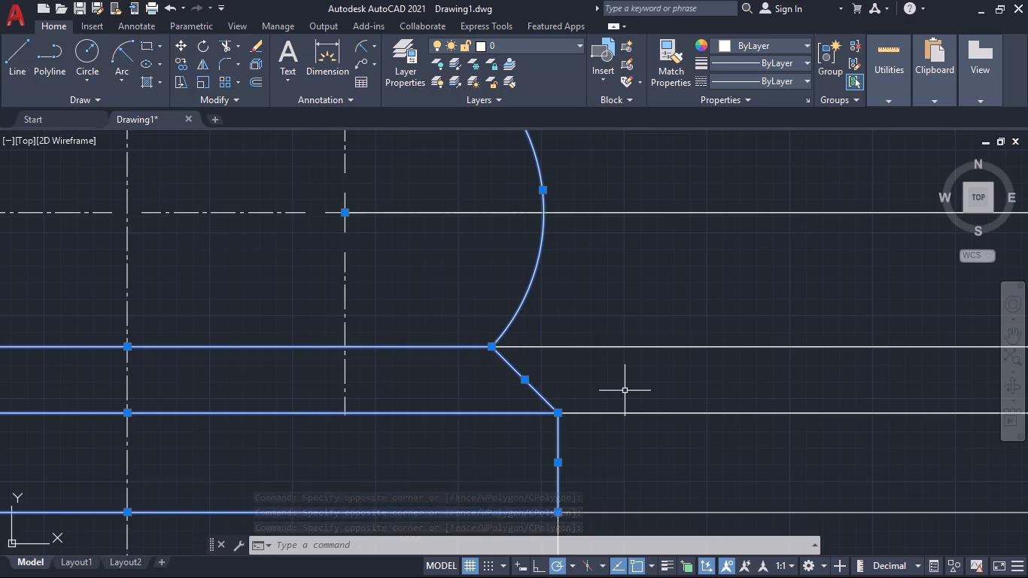
Add the collar's right quarter arc and the short vertical edge below it to the selection.
scroll(655, 382, down, 3)
middle_drag(644, 353, 688, 410)
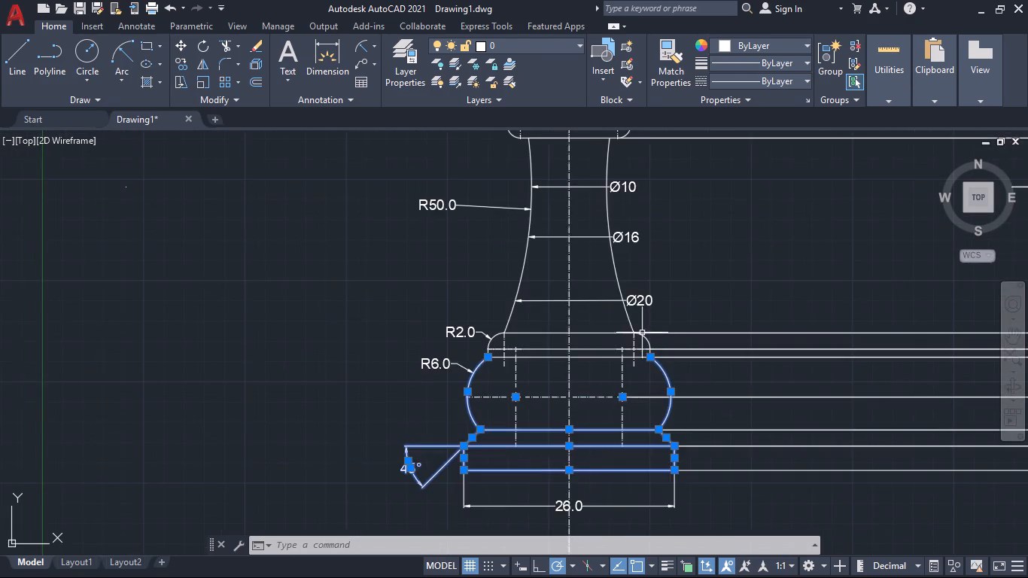
scroll(637, 329, up, 3)
click(686, 369)
click(656, 373)
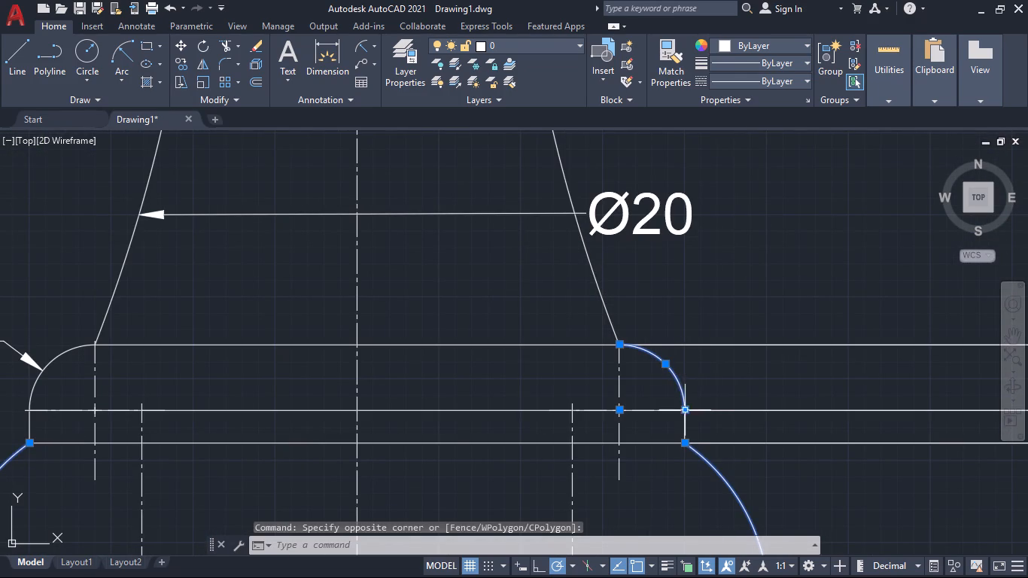
click(698, 429)
click(677, 427)
middle_drag(639, 478, 801, 438)
scroll(564, 443, down, 1)
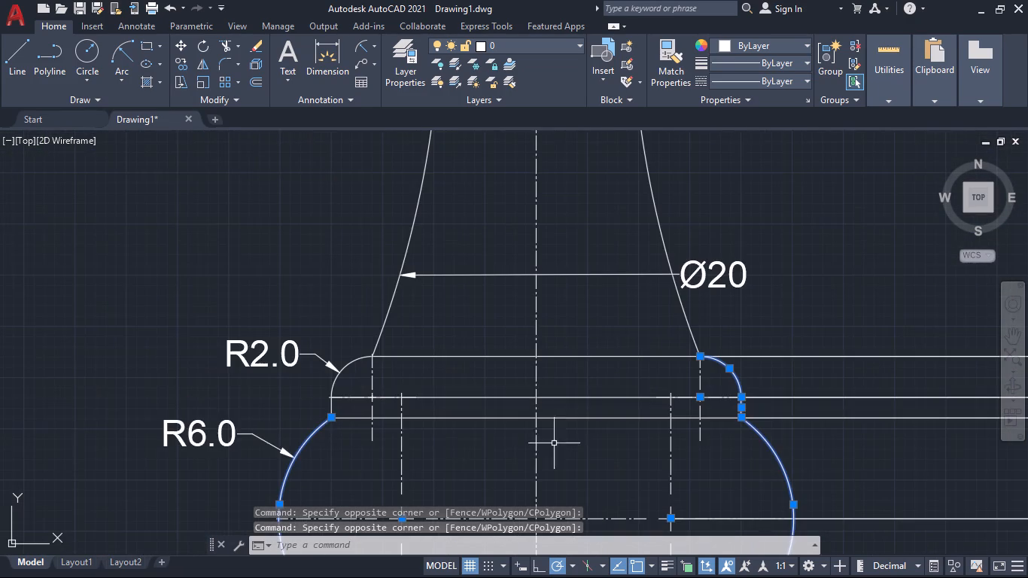
Add the collar's left short vertical edge and the left R2.0 quarter arc to the selection.
middle_drag(345, 445, 421, 449)
scroll(391, 402, up, 3)
click(403, 433)
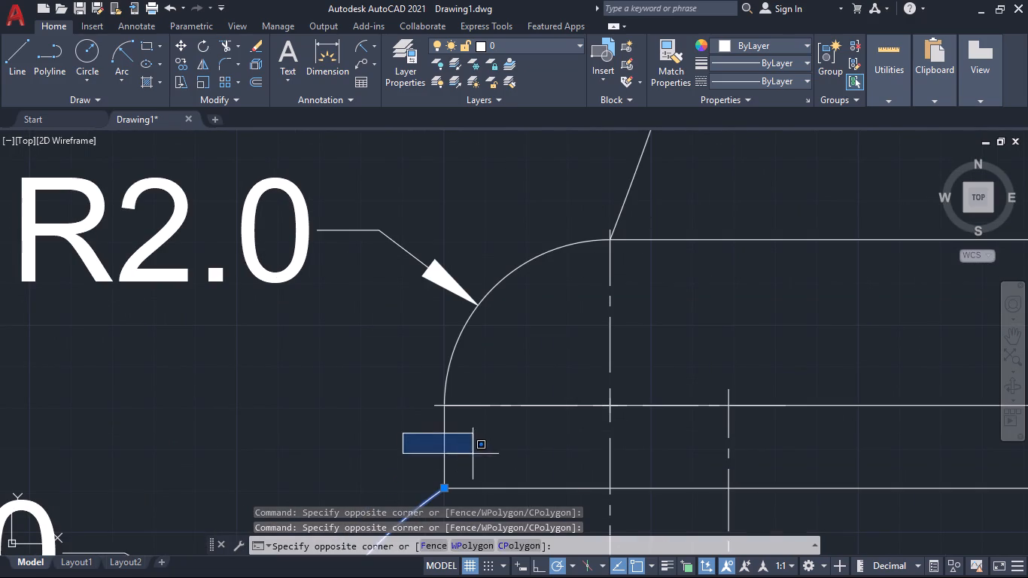
double_click(475, 455)
click(439, 439)
click(503, 351)
click(433, 340)
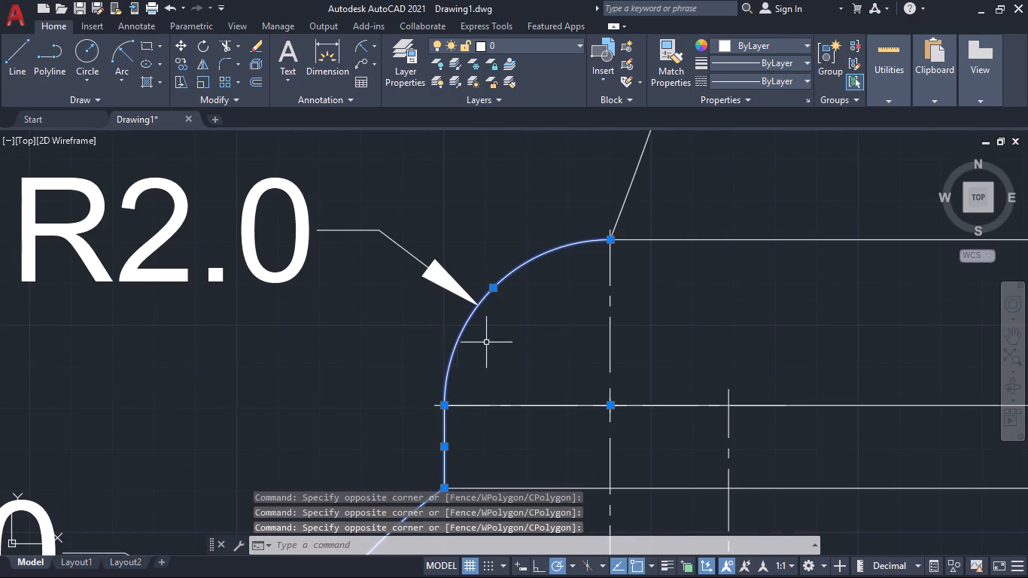
Add the long left and right neck arcs above the collar to the selection.
scroll(509, 348, down, 3)
middle_drag(600, 342, 595, 466)
click(594, 417)
click(513, 395)
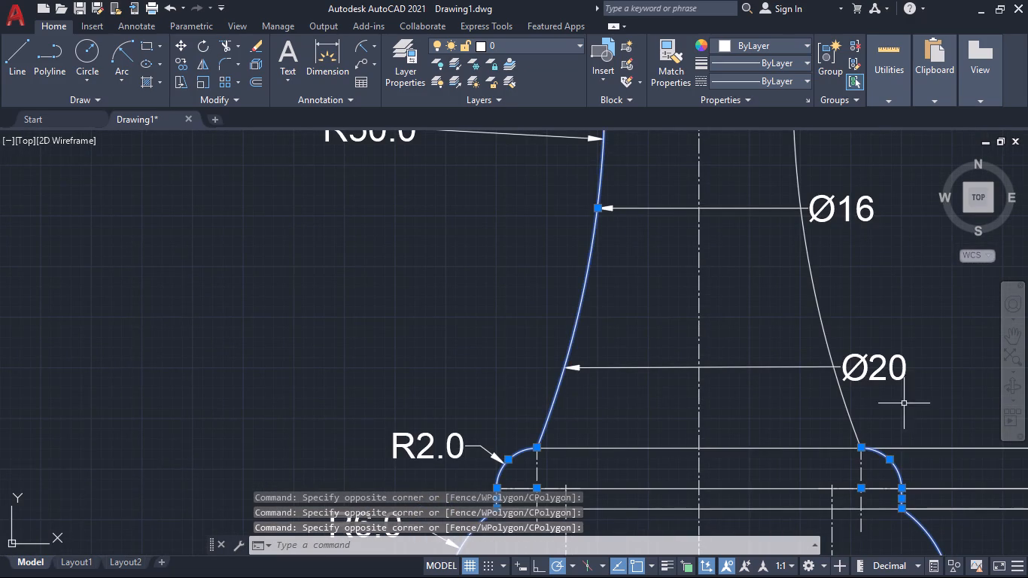
click(930, 397)
click(802, 427)
middle_drag(780, 429, 795, 542)
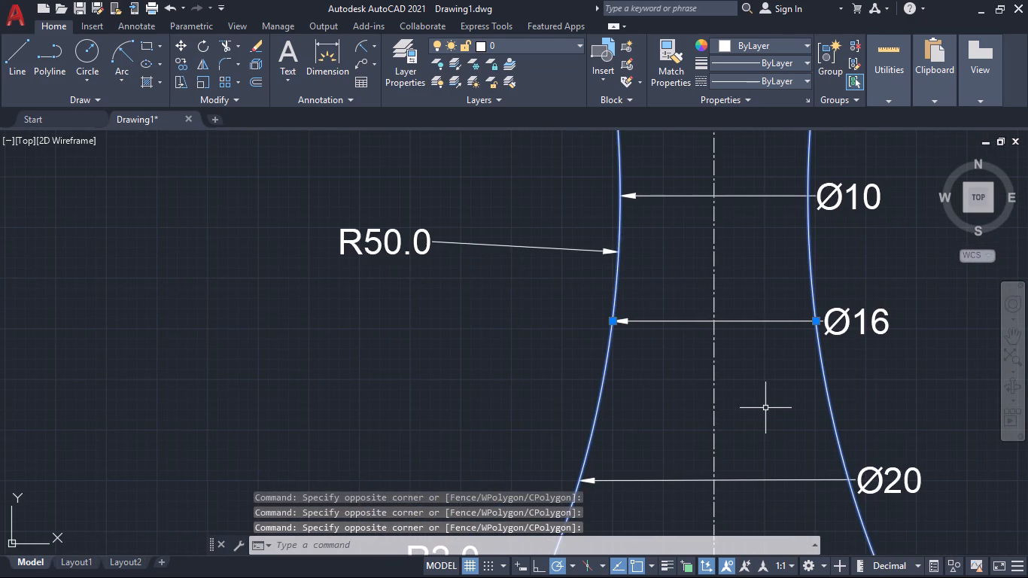
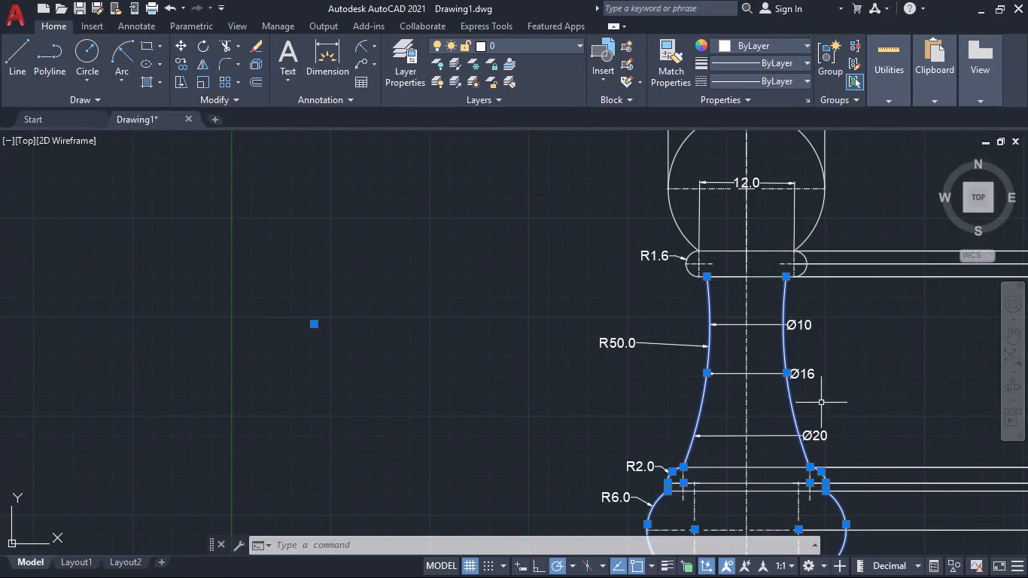
Add the lower and upper horizontal edge segments of the R1.6 ring under the head to the selection.
middle_drag(850, 396, 823, 491)
scroll(719, 350, up, 4)
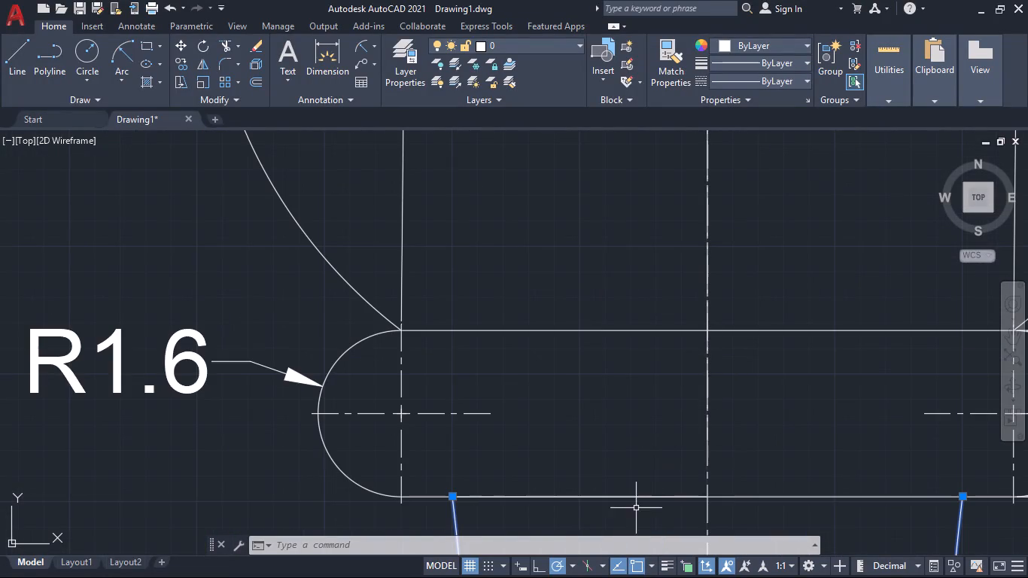
click(629, 493)
click(635, 509)
click(644, 515)
click(611, 449)
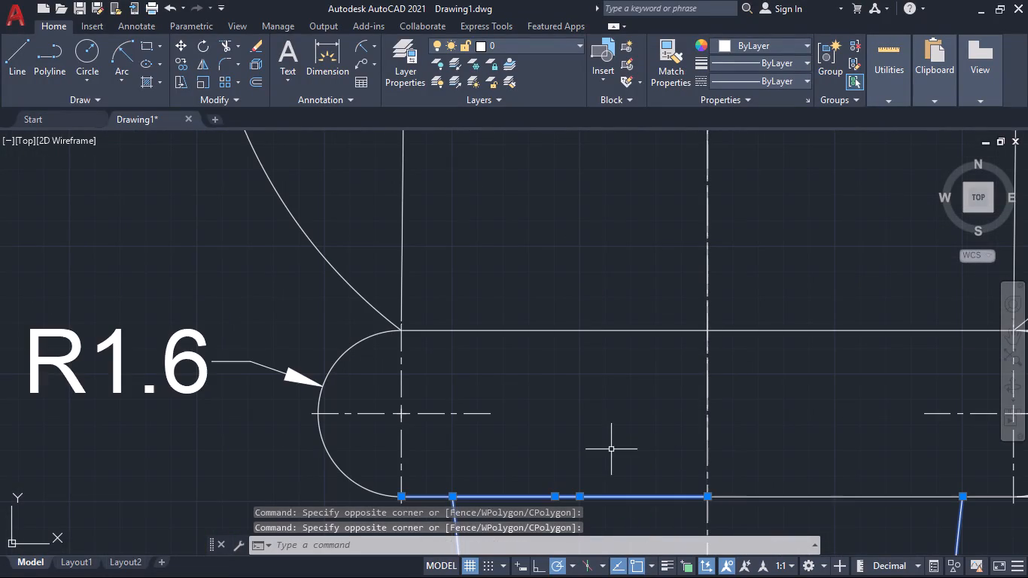
scroll(612, 418, down, 2)
middle_drag(613, 415, 596, 425)
click(725, 488)
click(693, 440)
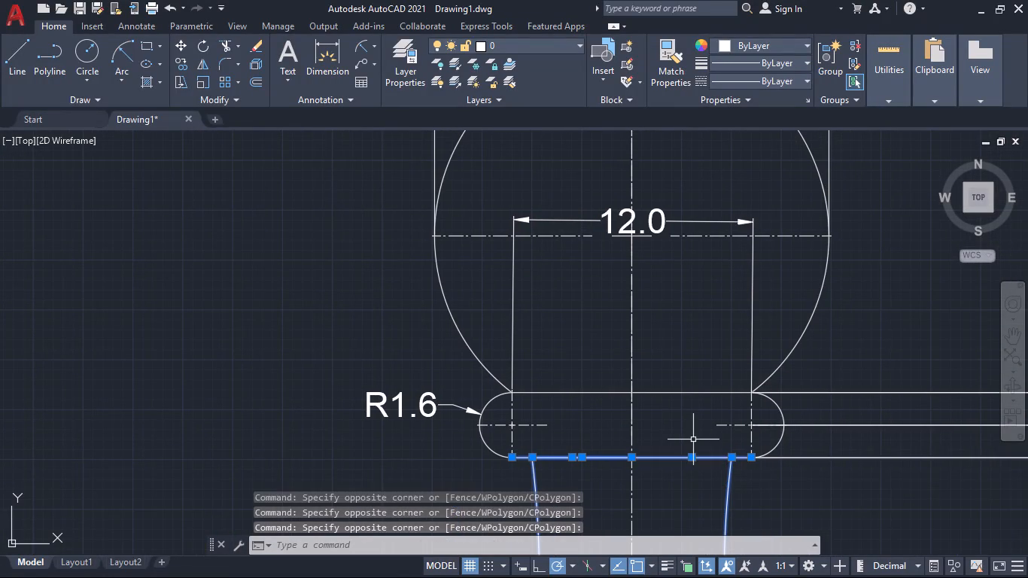
click(678, 413)
click(652, 364)
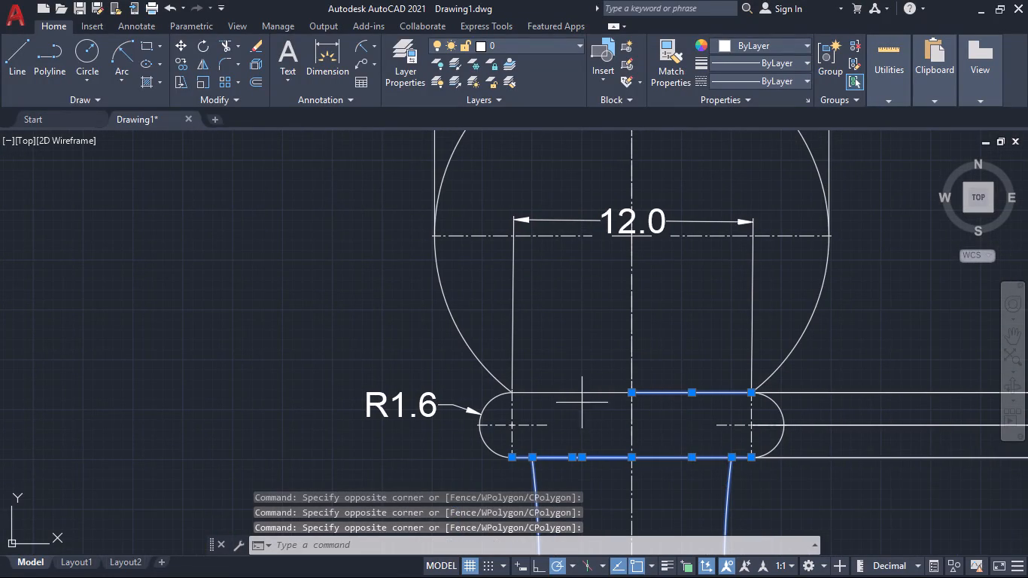
click(582, 403)
click(560, 360)
Add the large head arc and the ring's left and right R1.6 end arcs to the selection.
click(479, 324)
click(429, 333)
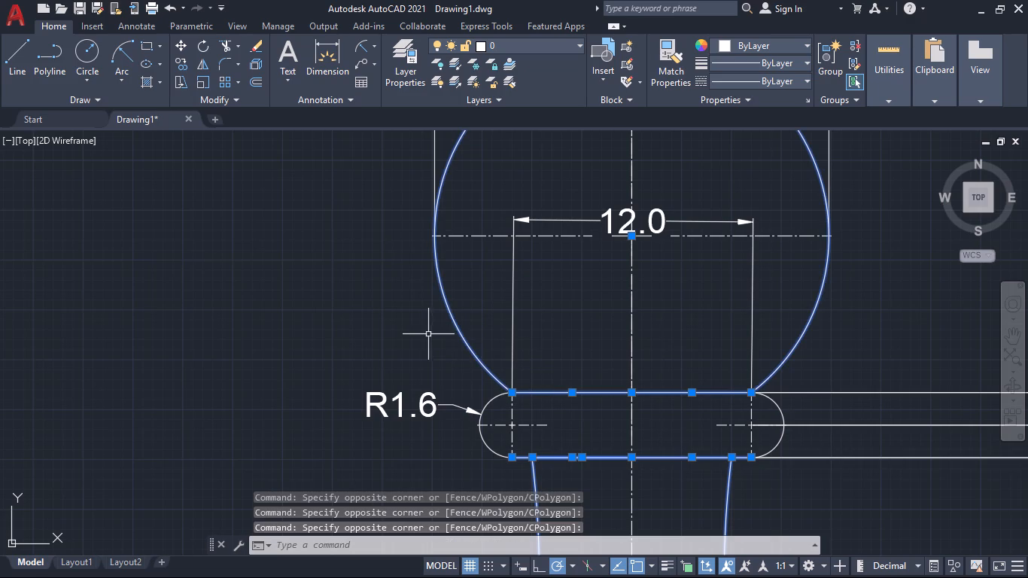
click(491, 400)
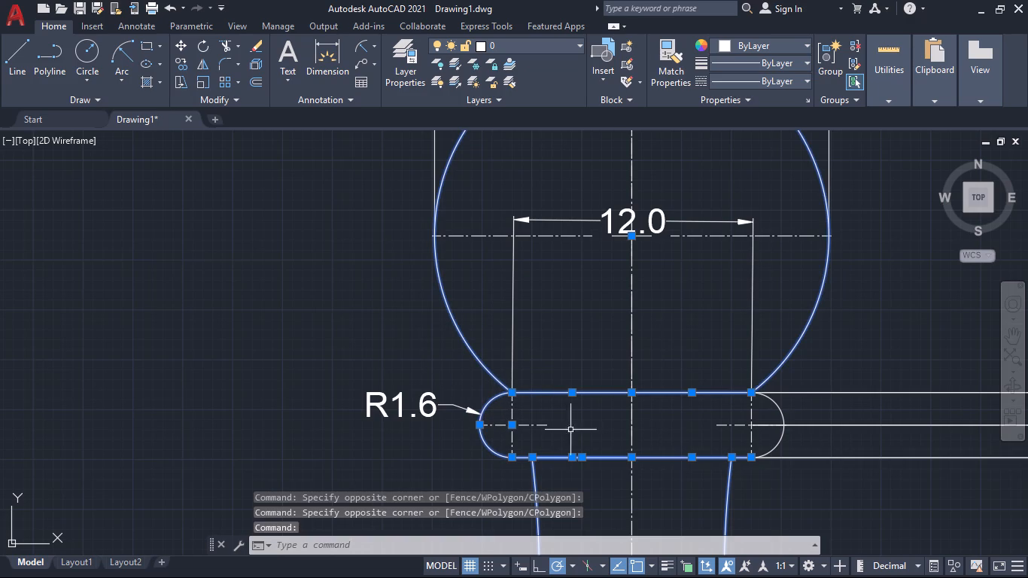
click(782, 411)
Copy the selected pawn outline to the clipboard and paste it in the empty space to the right of the dimensioned pawn.
scroll(847, 494, down, 2)
middle_drag(862, 500, 855, 495)
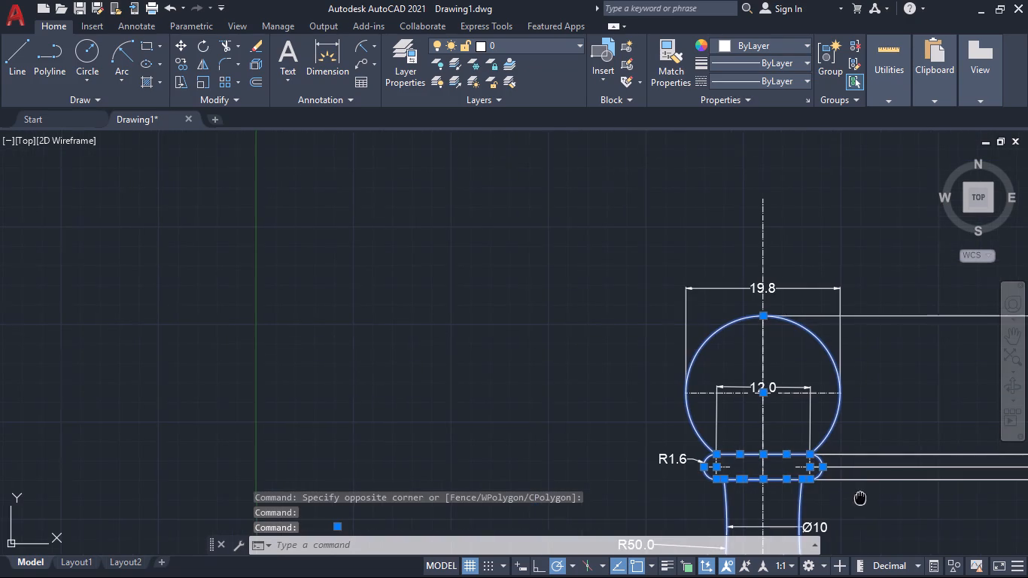
middle_drag(855, 495, 702, 401)
scroll(684, 412, up, 2)
middle_drag(707, 437, 719, 353)
scroll(791, 365, down, 3)
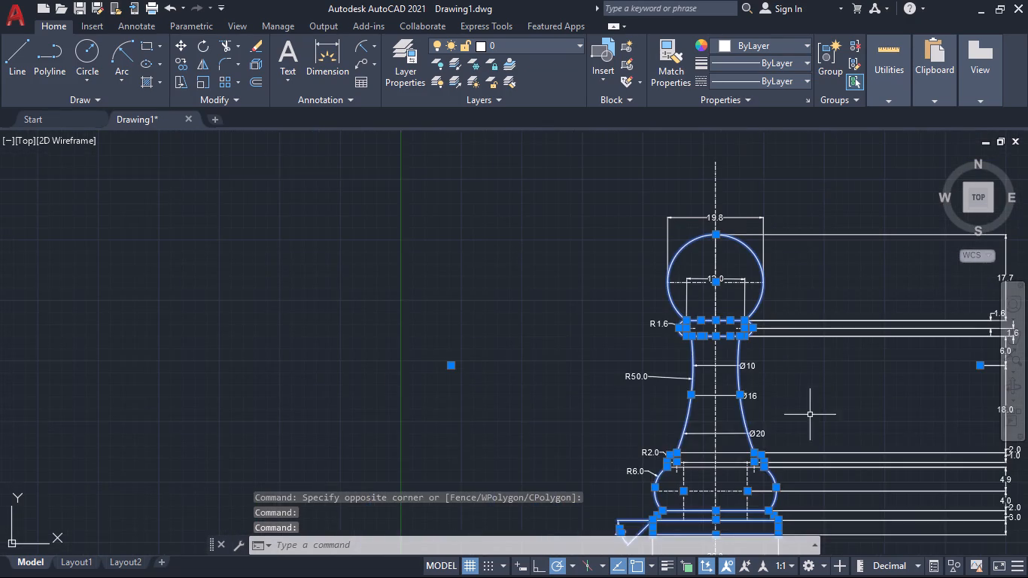
middle_drag(812, 417, 704, 336)
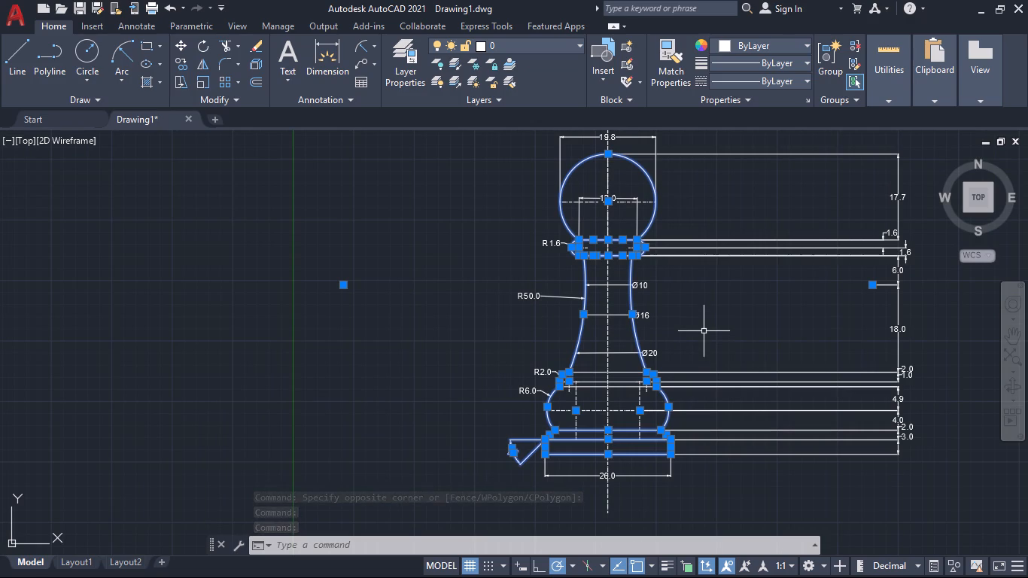
key(ctrl+c)
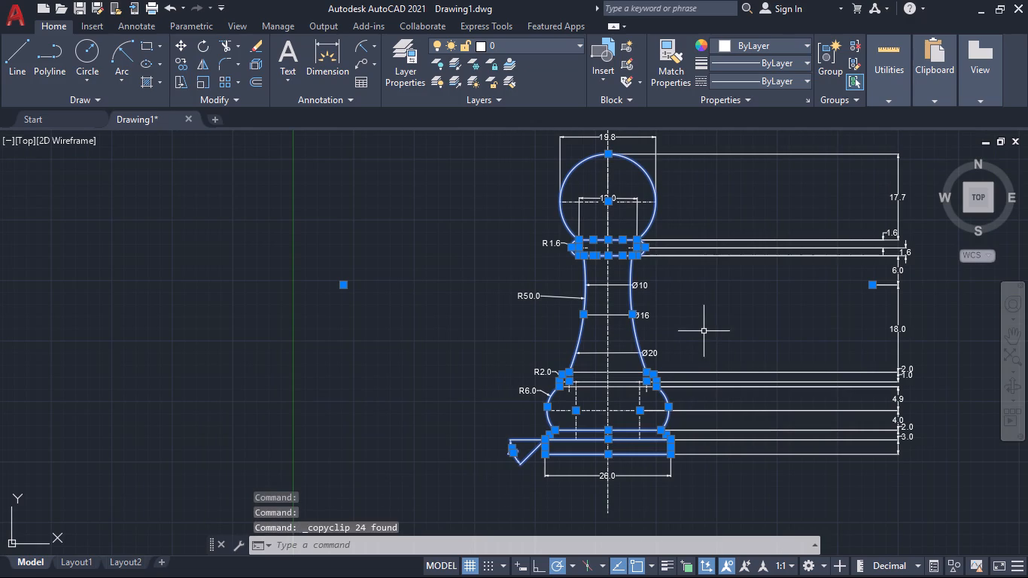
scroll(713, 335, down, 2)
middle_drag(857, 422, 591, 433)
click(634, 369)
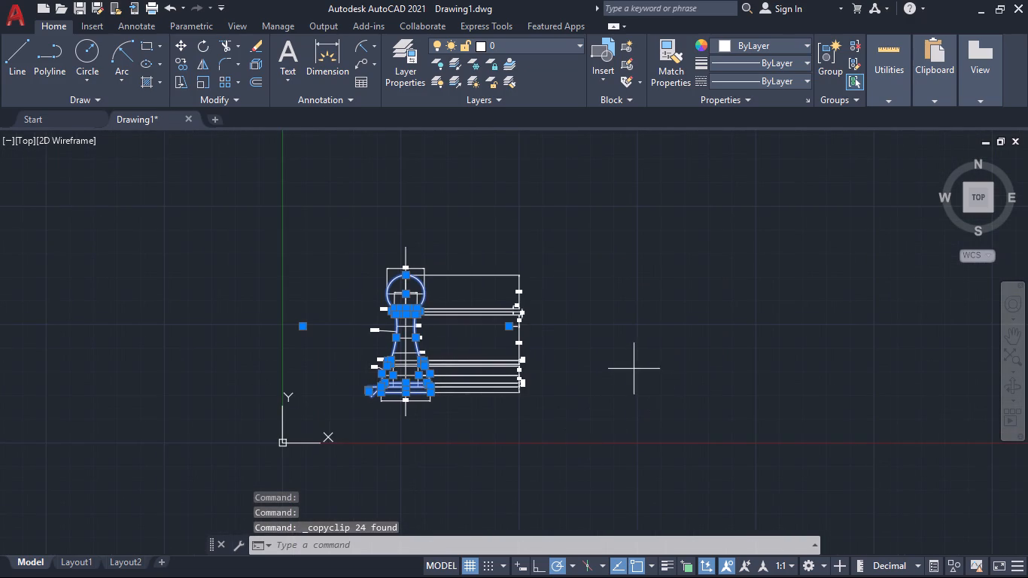
key(ctrl+v)
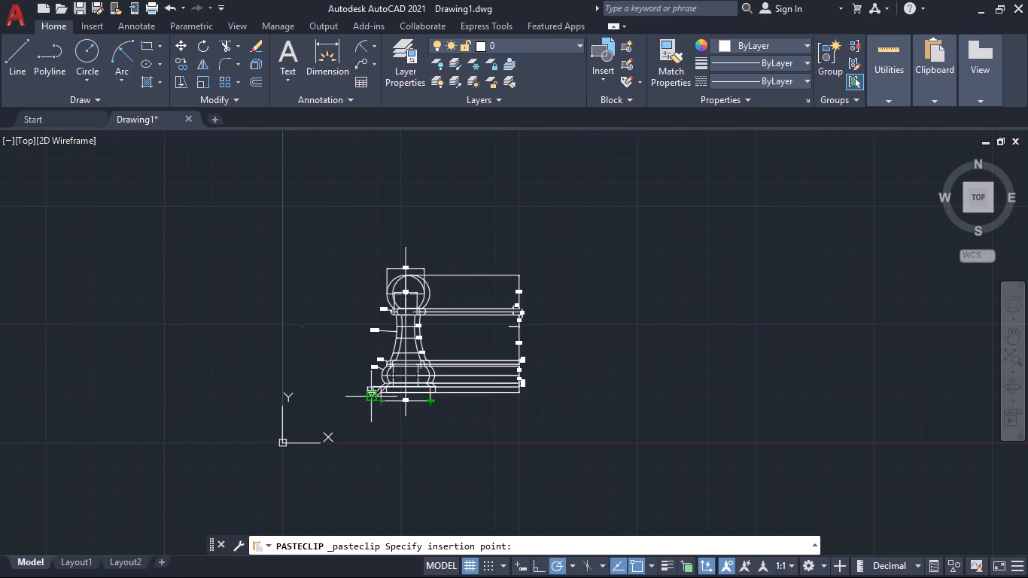
scroll(370, 398, up, 5)
scroll(774, 427, down, 3)
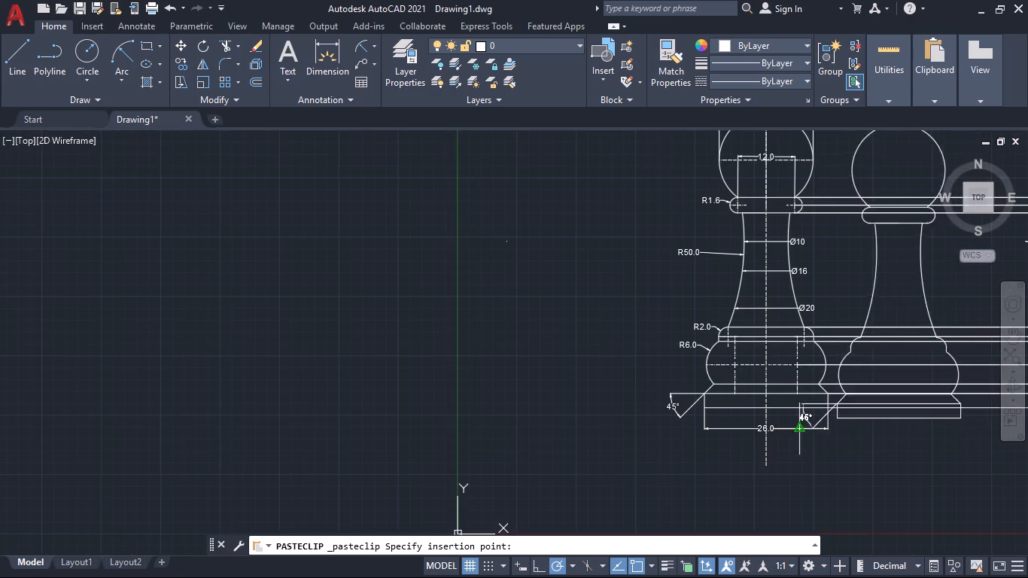
middle_drag(853, 443, 537, 487)
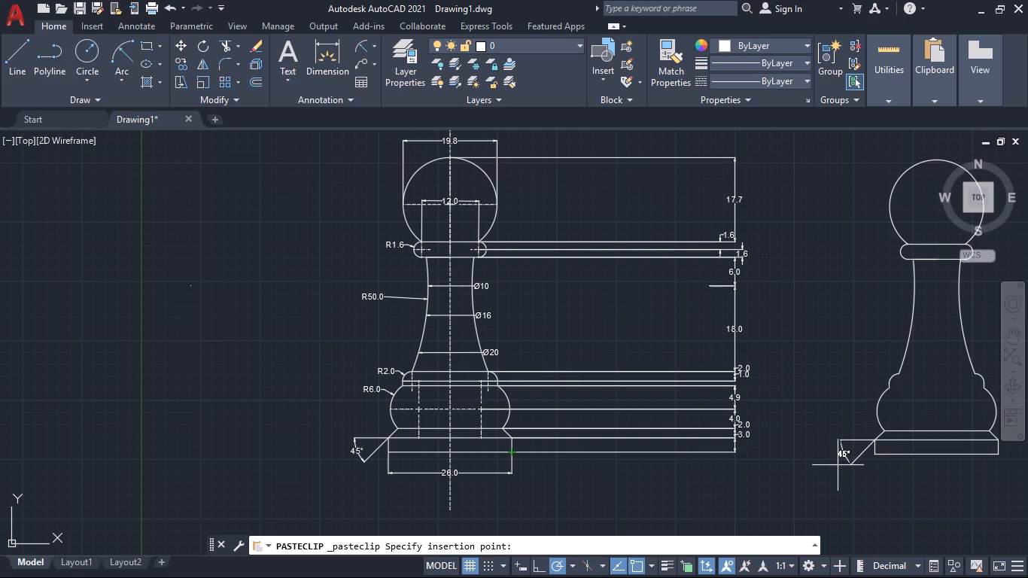
click(840, 427)
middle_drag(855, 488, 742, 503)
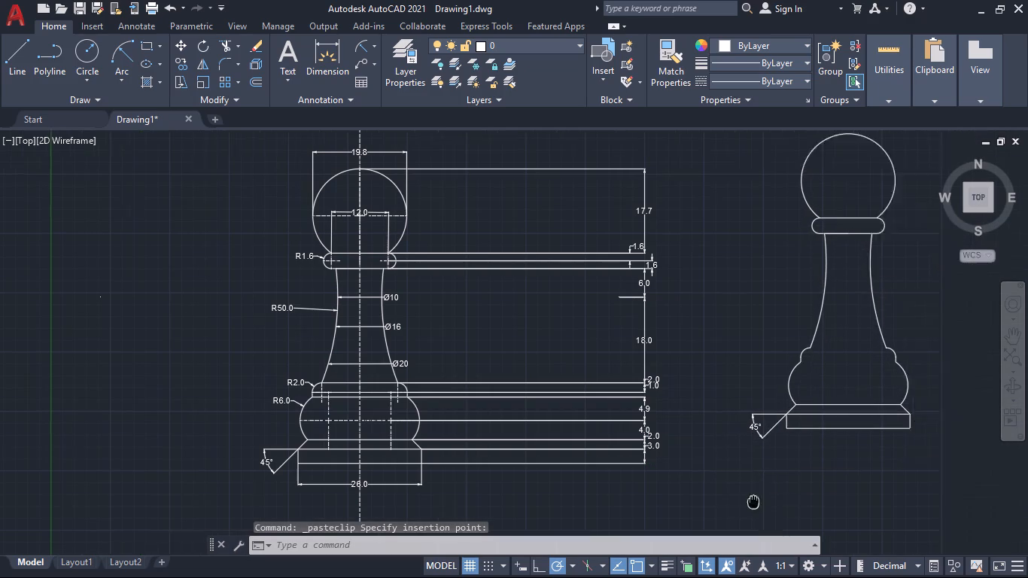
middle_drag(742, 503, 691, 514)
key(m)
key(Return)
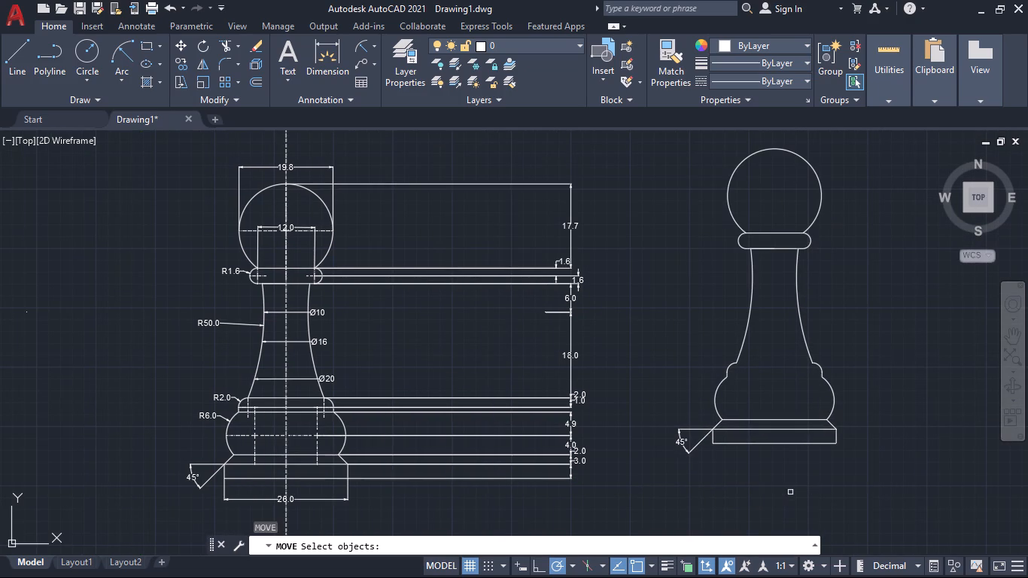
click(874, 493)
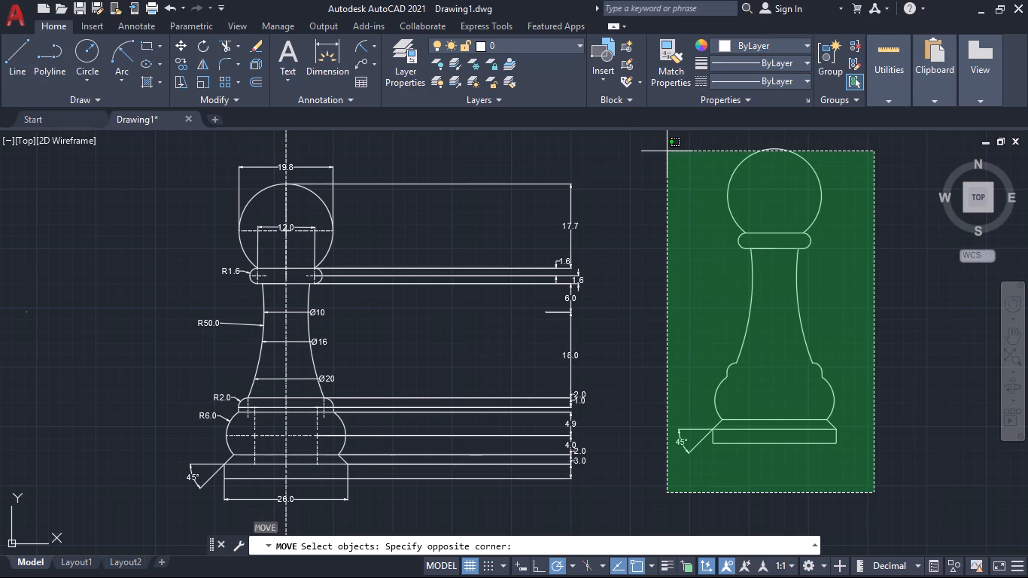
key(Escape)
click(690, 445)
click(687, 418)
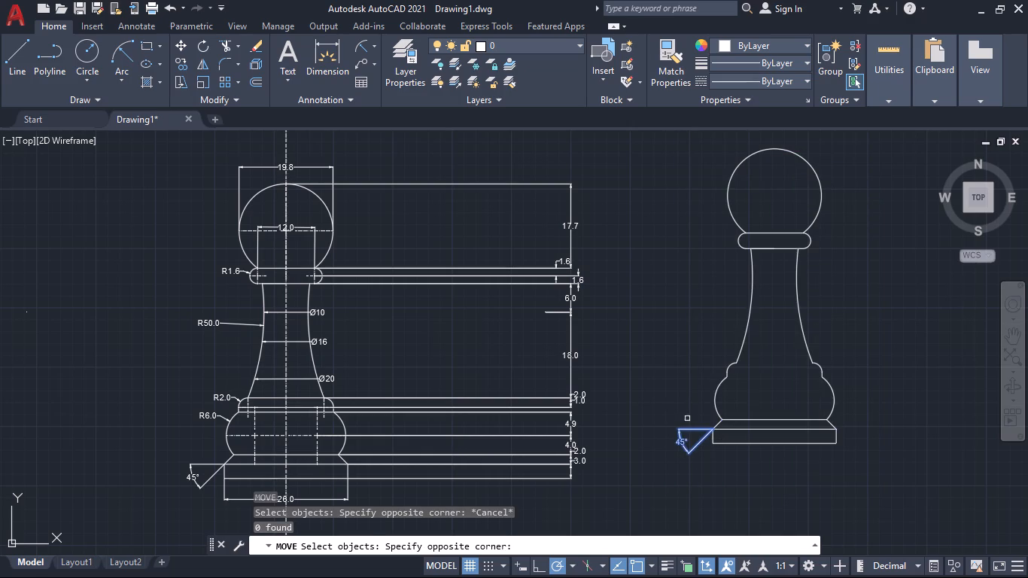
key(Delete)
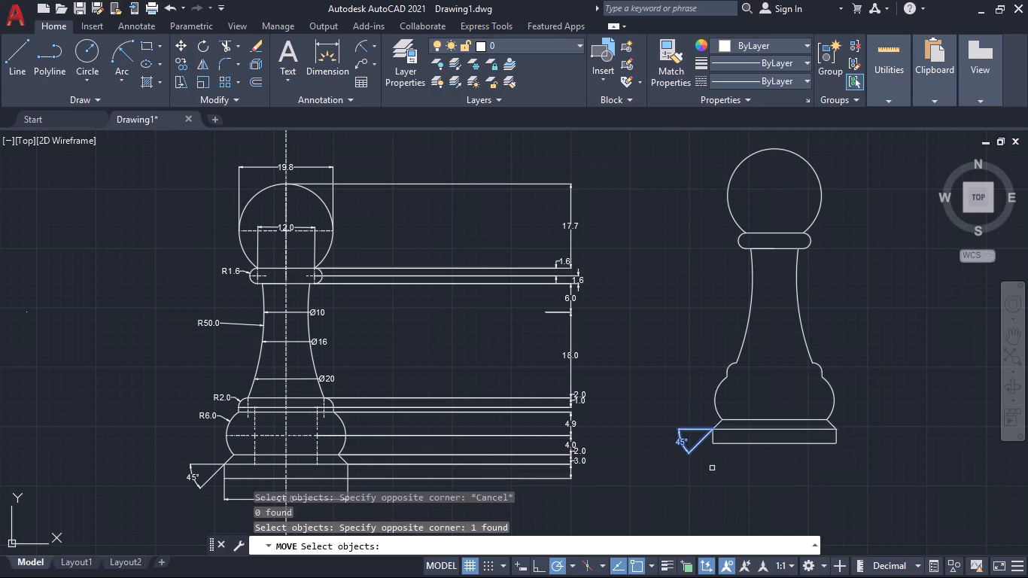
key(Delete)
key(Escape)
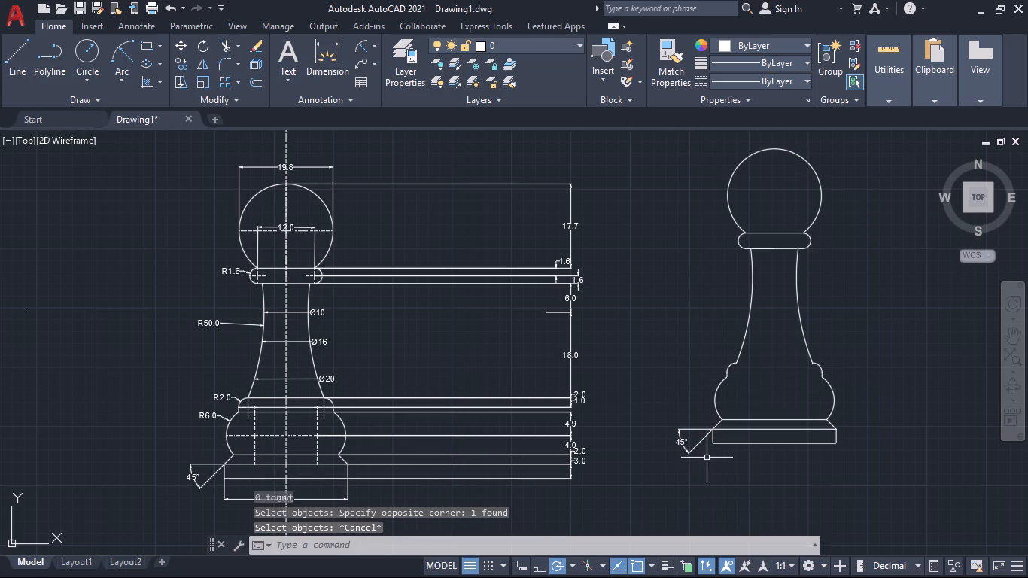
Delete the 45° angle dimension from the pasted pawn copy.
click(705, 455)
click(673, 408)
key(Delete)
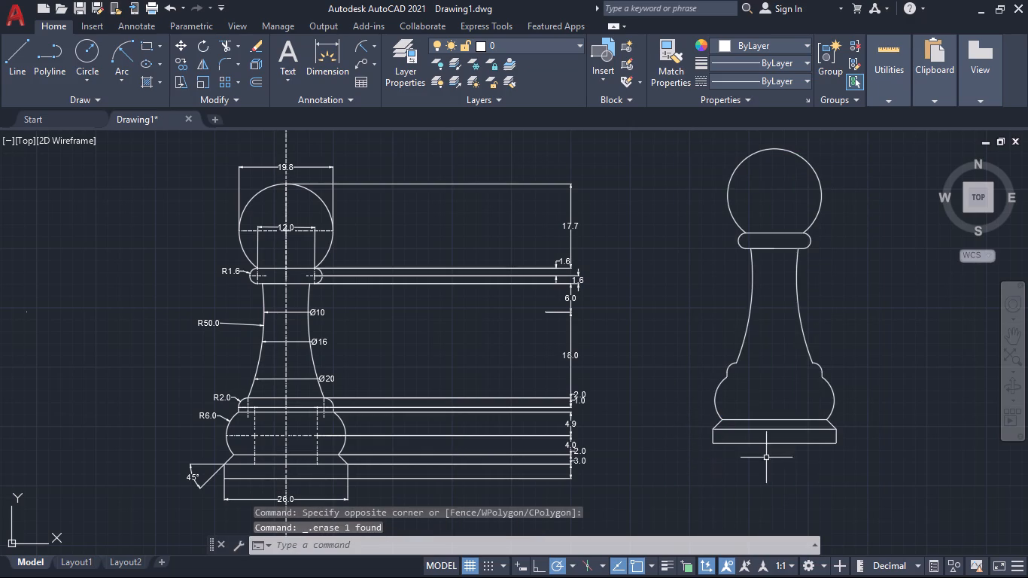
Move the whole pawn copy by its bottom-left base corner so its base aligns horizontally with the dimensioned pawn's base.
drag(887, 519, 879, 492)
click(704, 148)
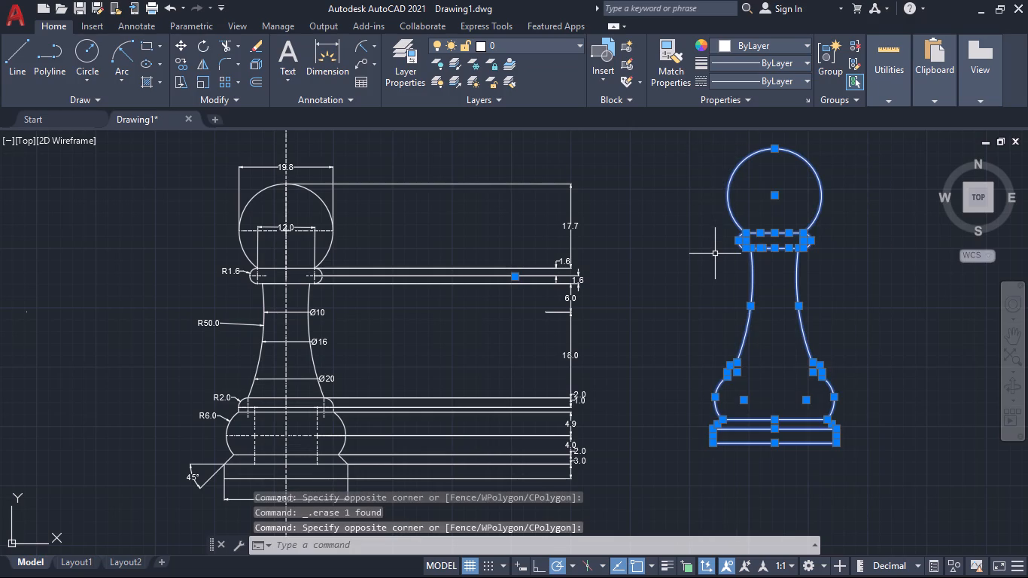
key(m)
key(Return)
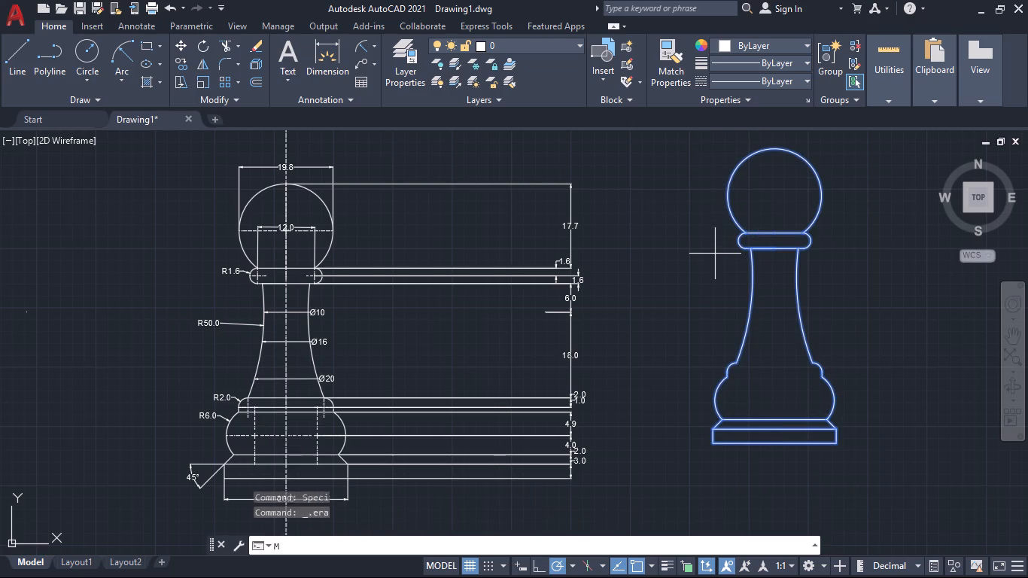
scroll(748, 383, up, 1)
click(695, 484)
scroll(636, 476, down, 2)
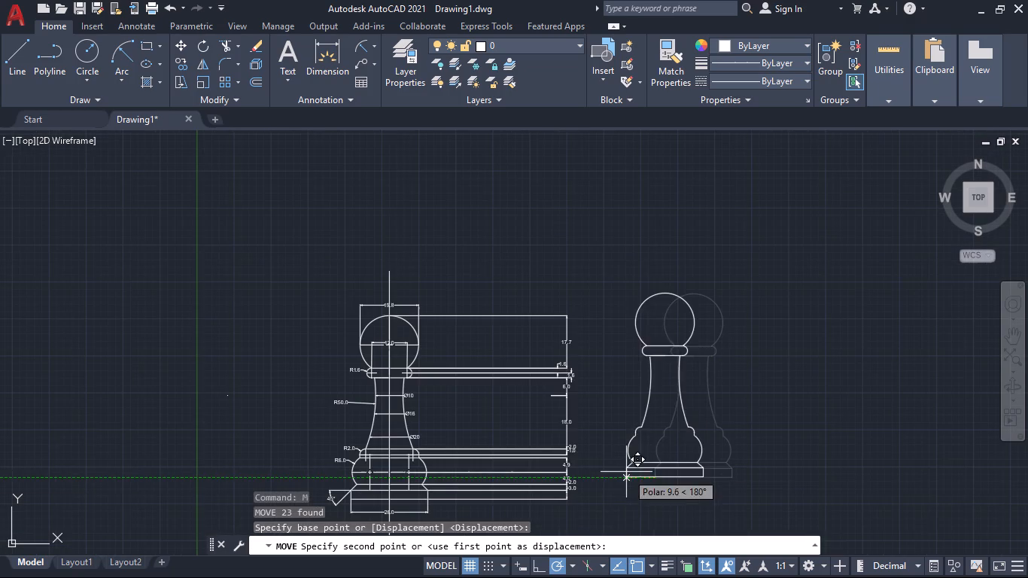
middle_drag(626, 494, 658, 441)
scroll(462, 446, up, 3)
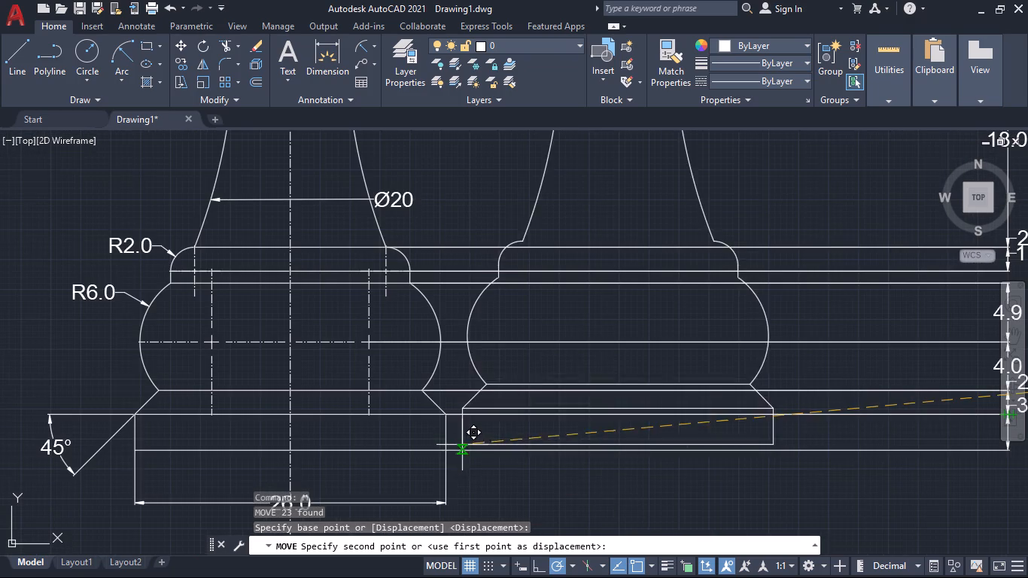
middle_drag(801, 460, 409, 412)
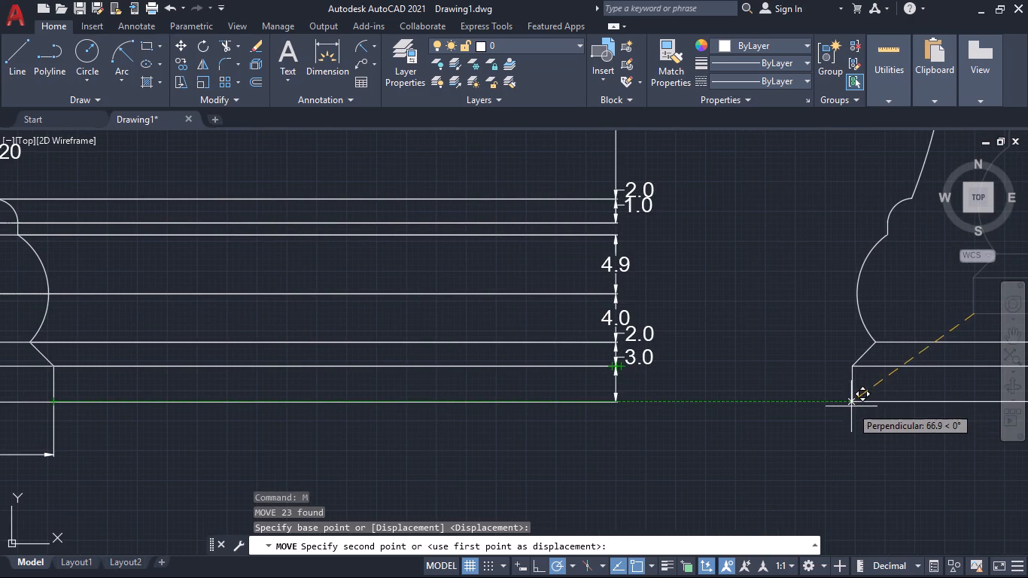
click(876, 407)
Draw a horizontal line across the pawn copy joining the lower ends of the lower collar's short vertical edges.
scroll(882, 438, down, 2)
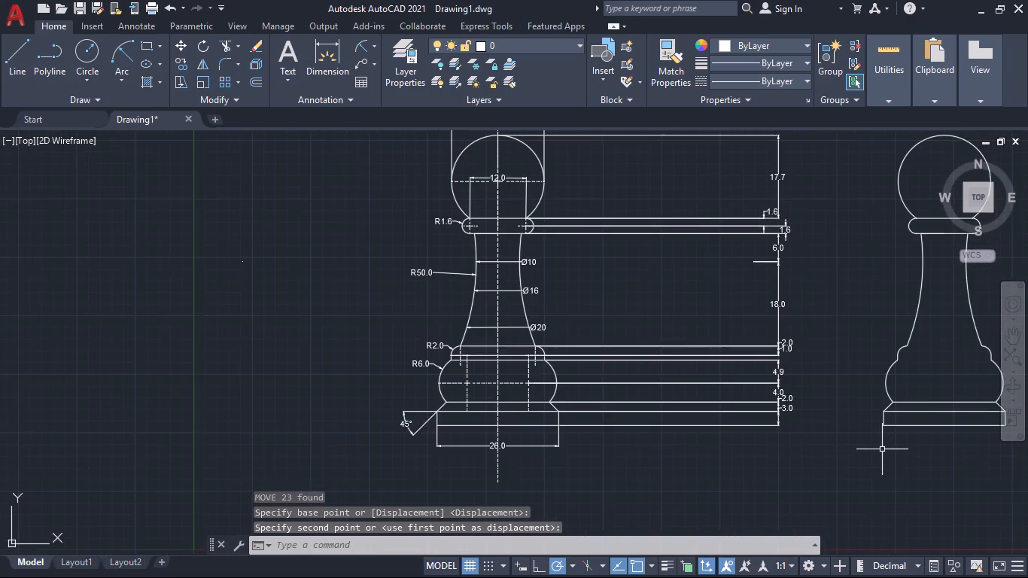
middle_drag(892, 470, 682, 467)
scroll(688, 474, down, 1)
middle_drag(714, 484, 739, 474)
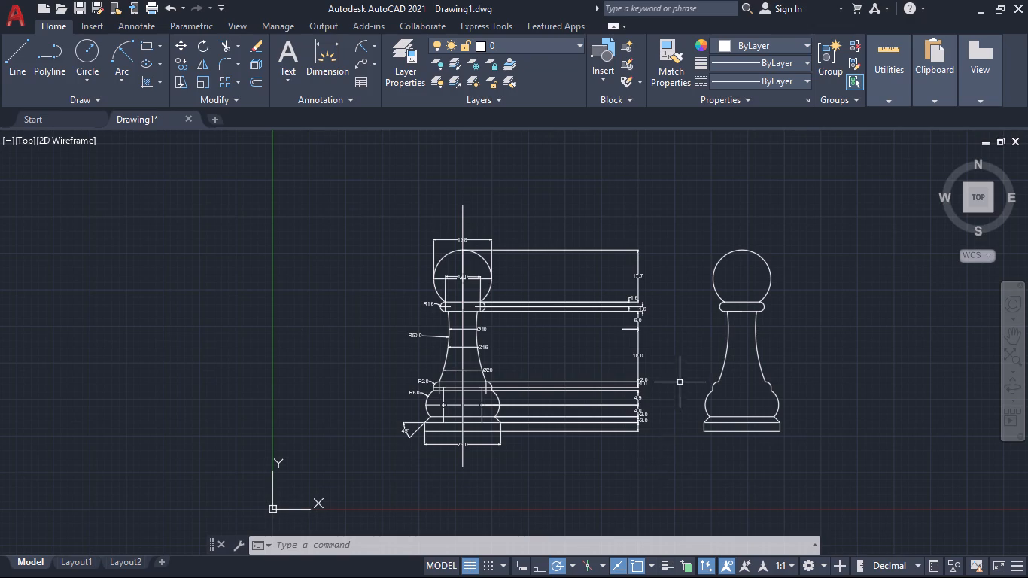
scroll(685, 376, up, 2)
middle_drag(687, 375, 589, 369)
middle_drag(588, 369, 694, 351)
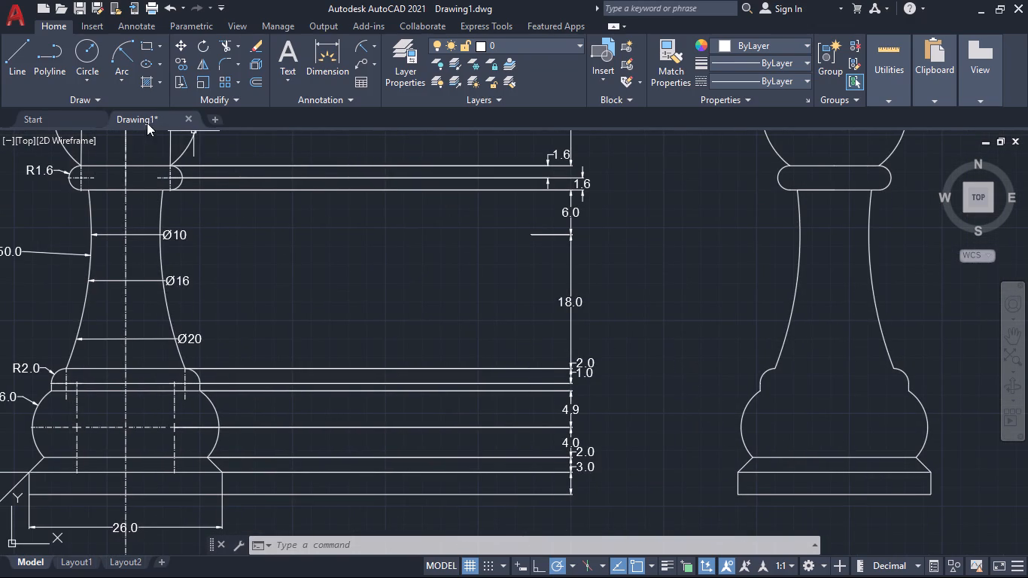
click(13, 53)
middle_drag(622, 449, 382, 415)
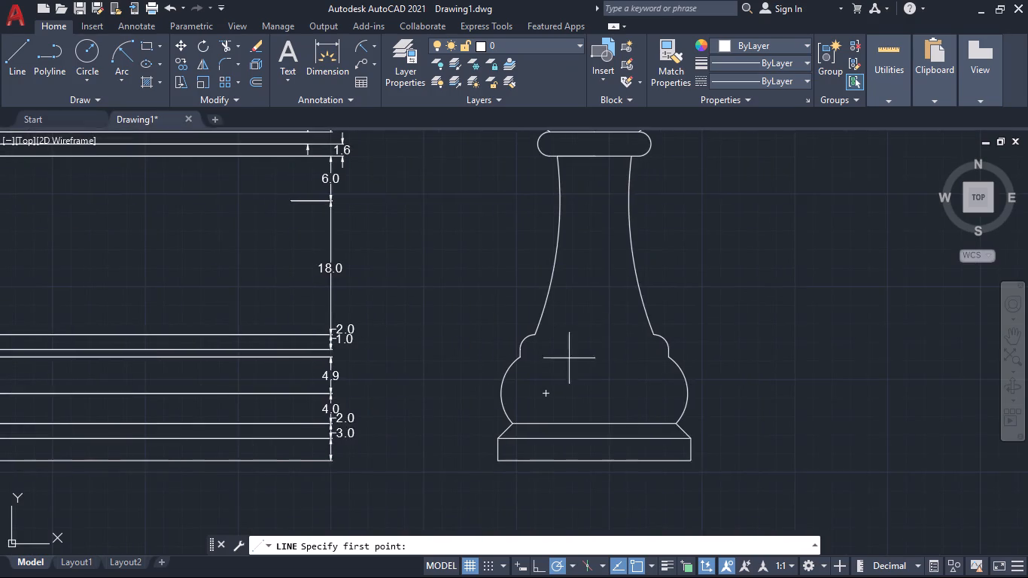
scroll(573, 342, up, 2)
click(439, 377)
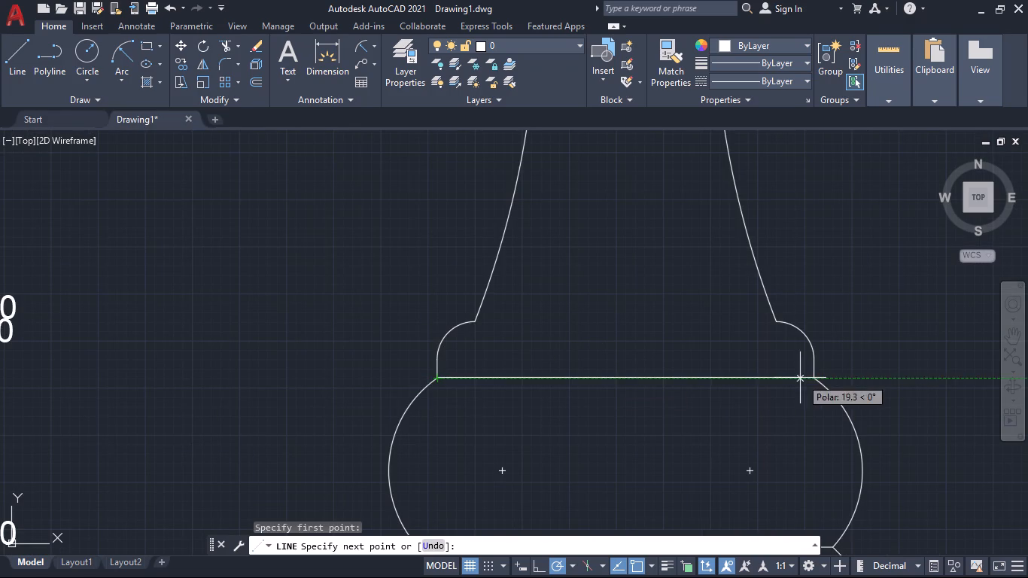
click(813, 378)
key(space)
Draw a horizontal line across the pawn copy joining the upper ends of the lower collar's short vertical edges, where the quarter arcs begin.
key(space)
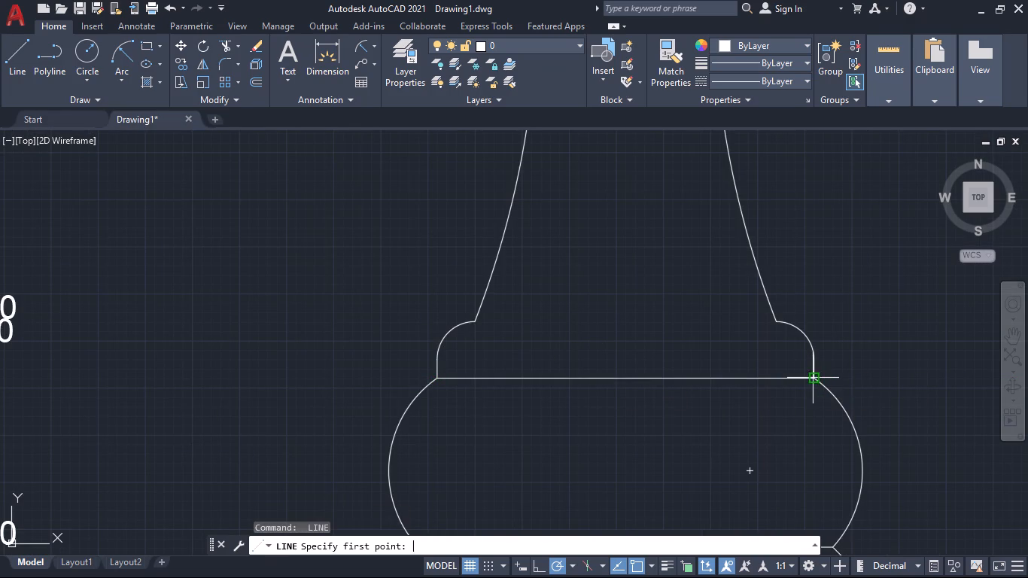
scroll(485, 351, up, 2)
click(363, 371)
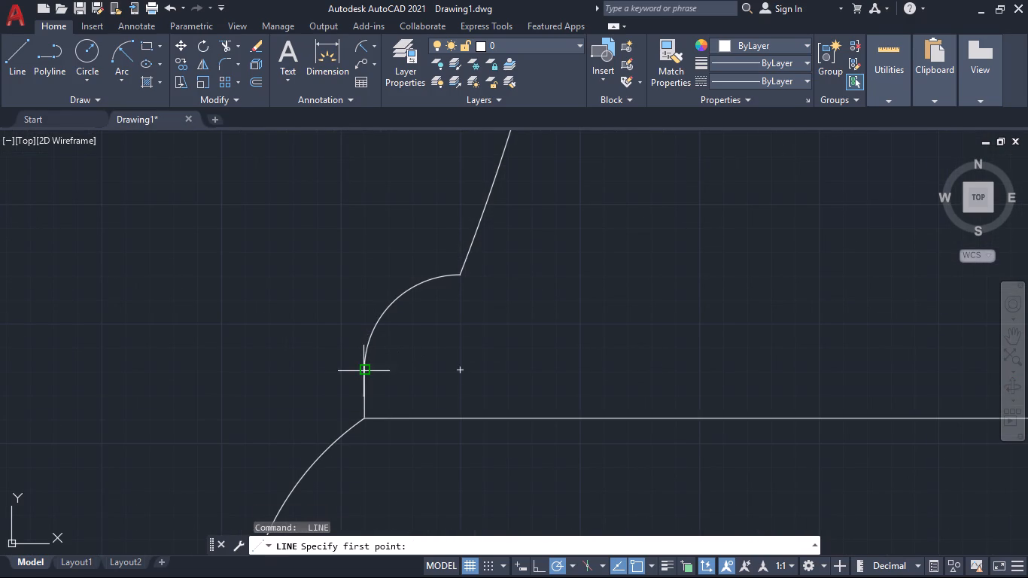
middle_drag(700, 367, 346, 365)
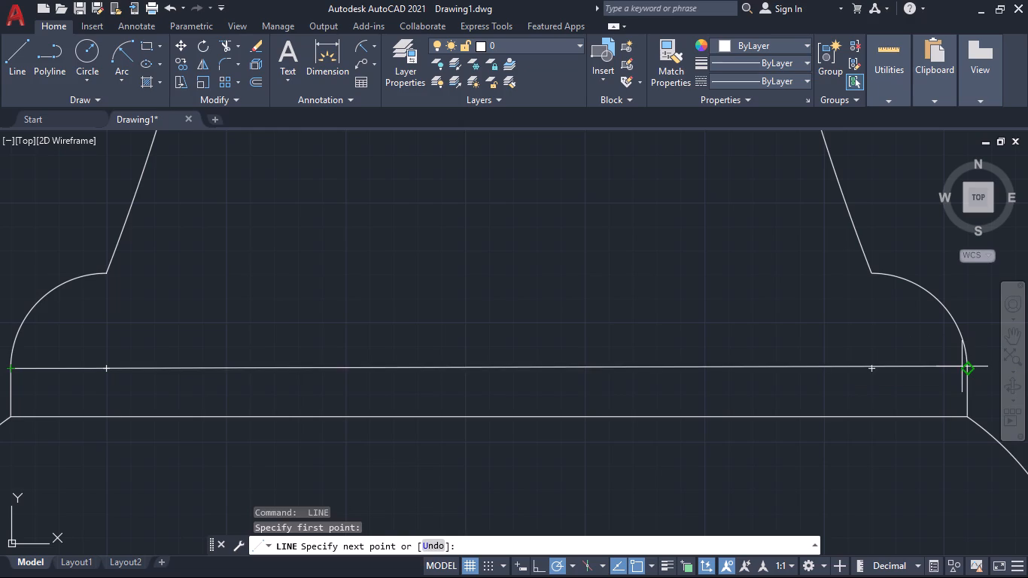
click(965, 368)
key(space)
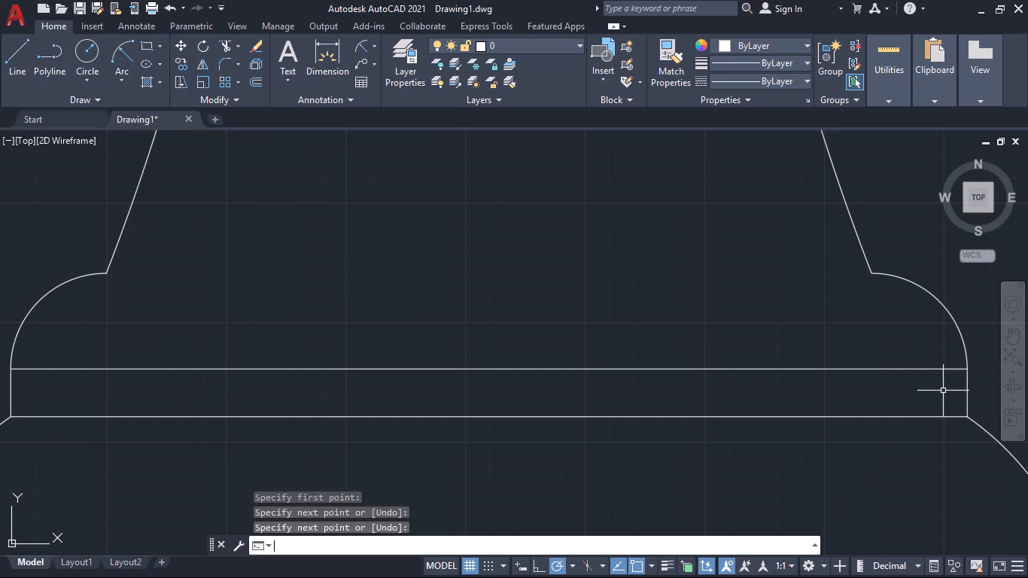
Draw a horizontal line across the pawn copy joining the lower ends of the neck curves at the top of the lower collar.
key(space)
scroll(902, 408, down, 3)
middle_drag(838, 464, 707, 464)
scroll(726, 452, down, 1)
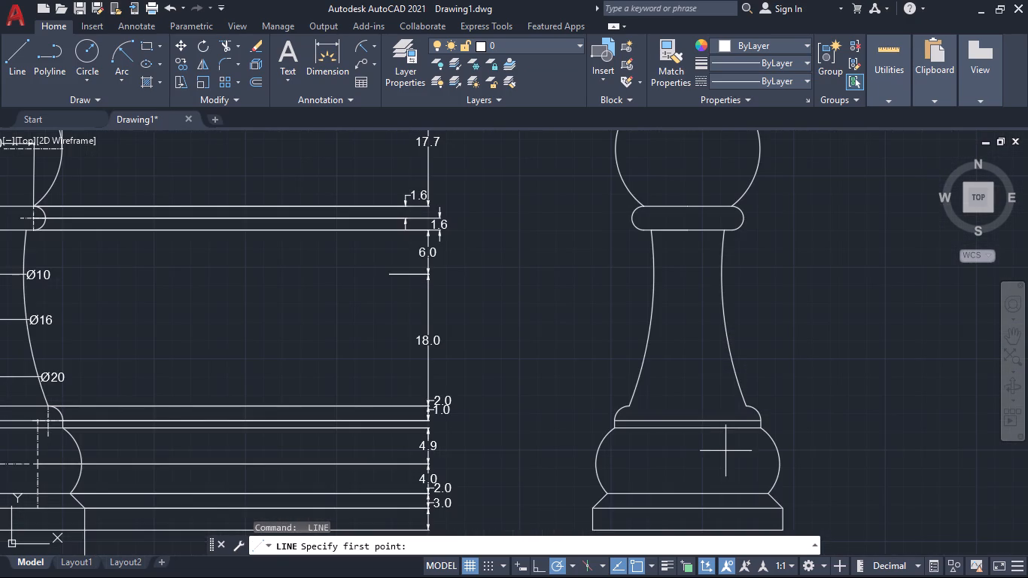
middle_drag(674, 456, 677, 474)
scroll(649, 417, up, 2)
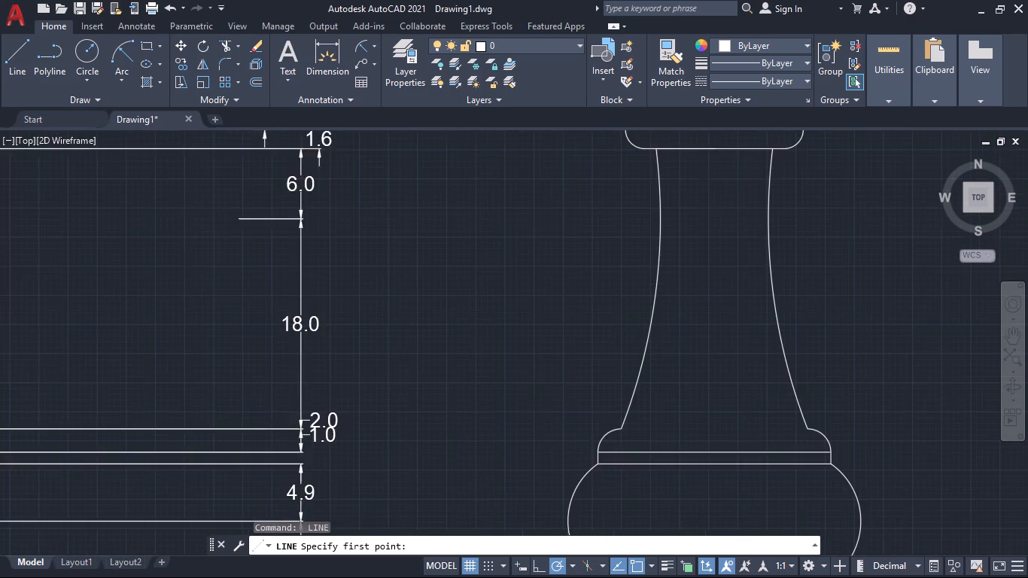
click(603, 437)
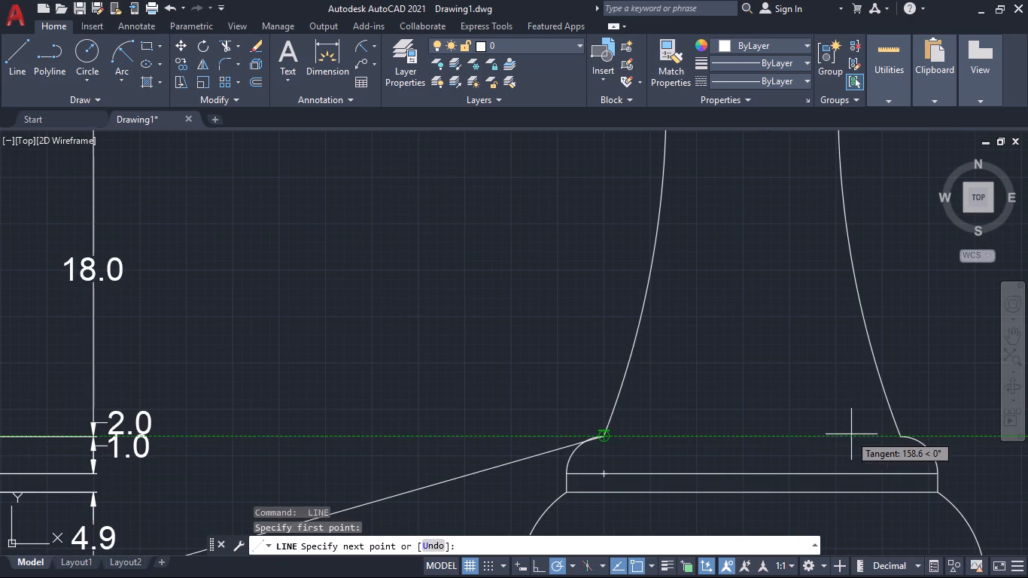
click(902, 440)
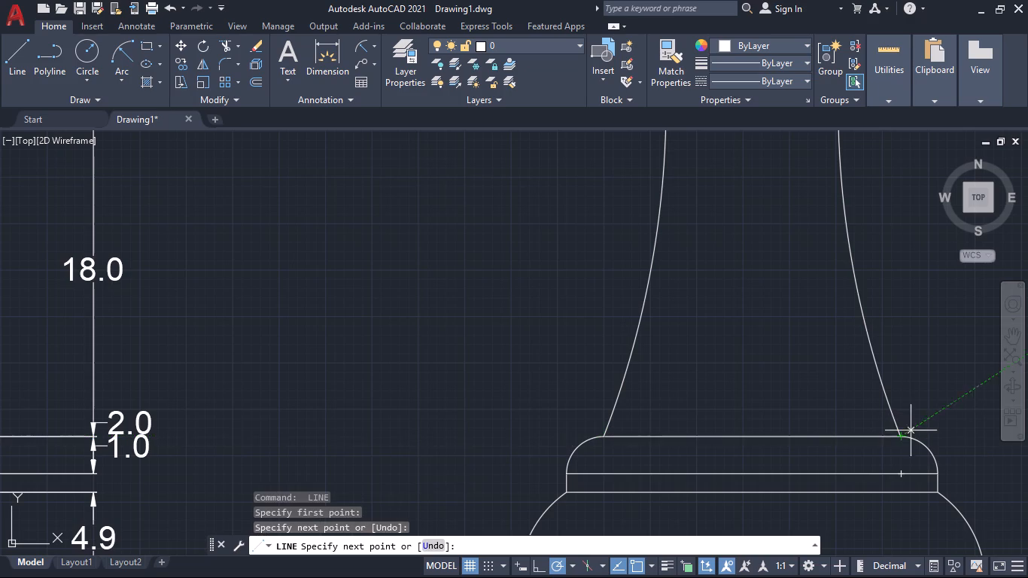
key(space)
Examine the pawn copy's horizontal edge lines alongside the dimensioned pawn.
scroll(919, 430, down, 3)
middle_drag(931, 402, 763, 394)
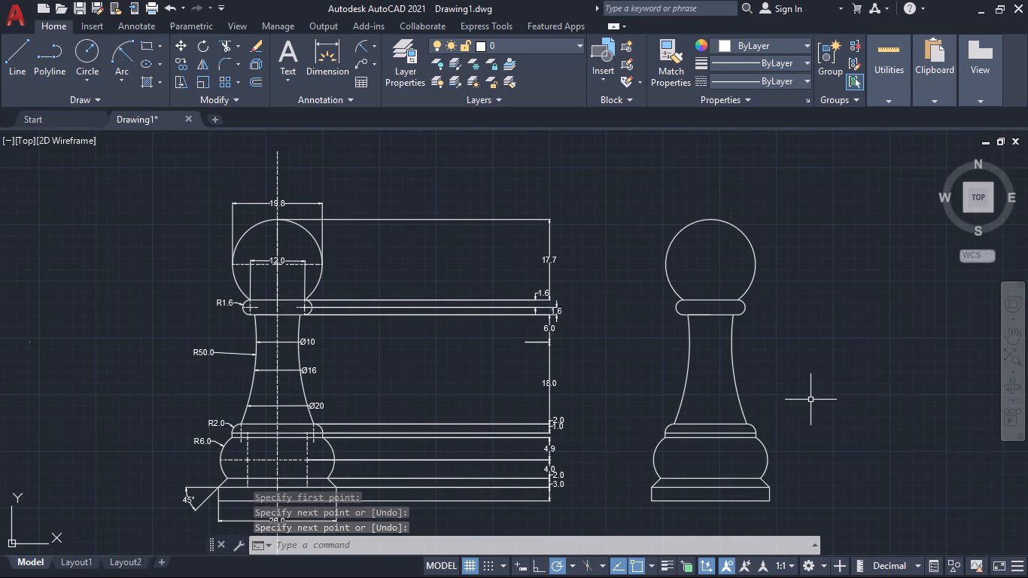
middle_drag(817, 396, 829, 430)
scroll(829, 430, up, 1)
middle_drag(830, 431, 830, 357)
middle_drag(831, 354, 874, 405)
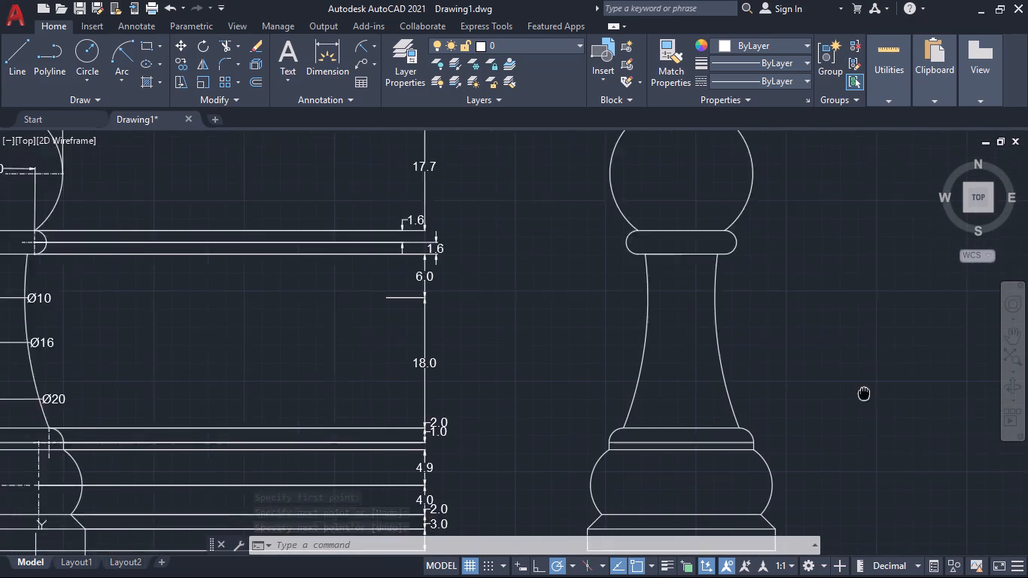
middle_drag(874, 405, 883, 419)
Draw a circle of radius 15 in the free space above the dimensioned pawn.
scroll(847, 345, down, 2)
middle_drag(696, 211, 718, 305)
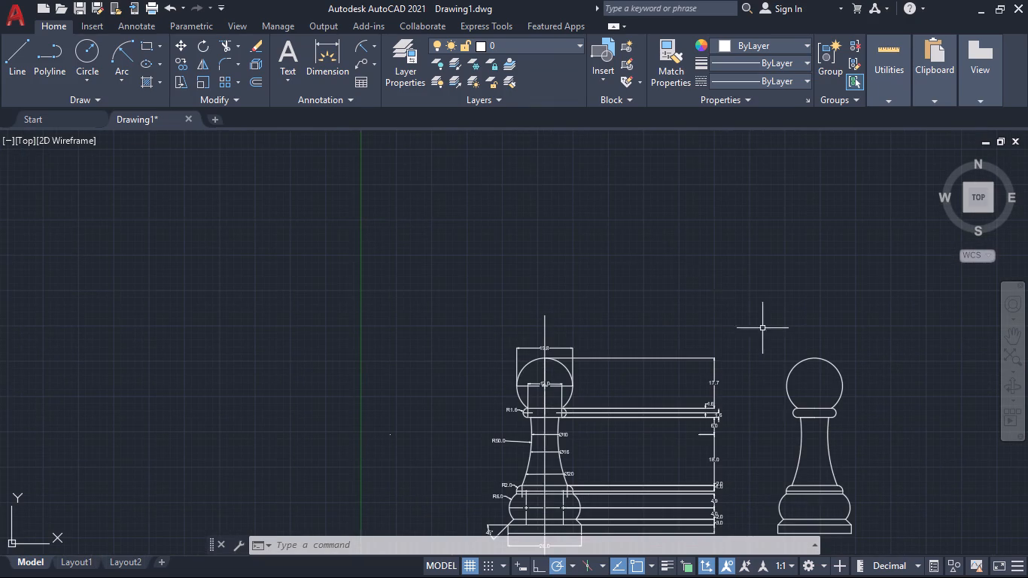
click(86, 49)
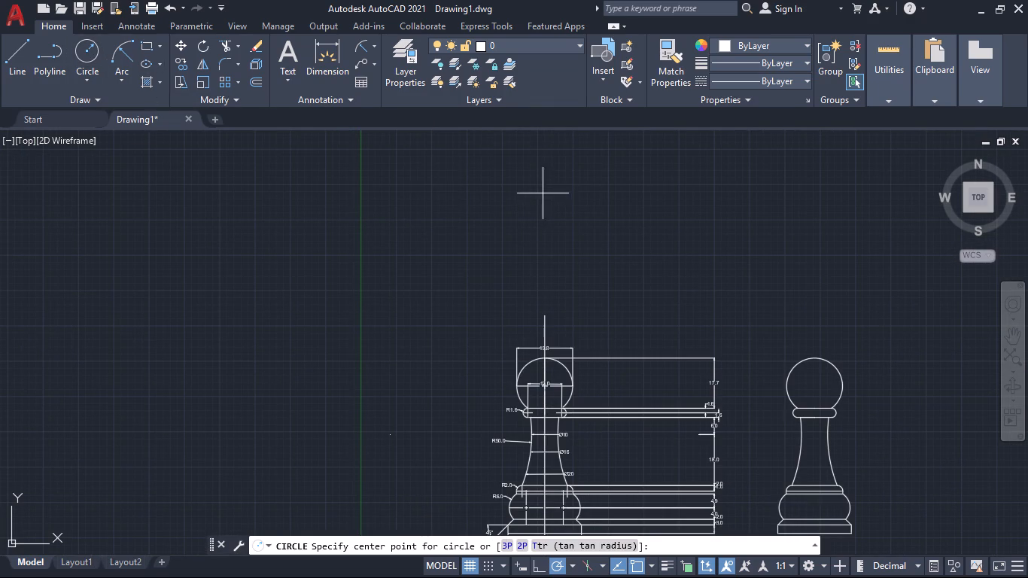
click(541, 193)
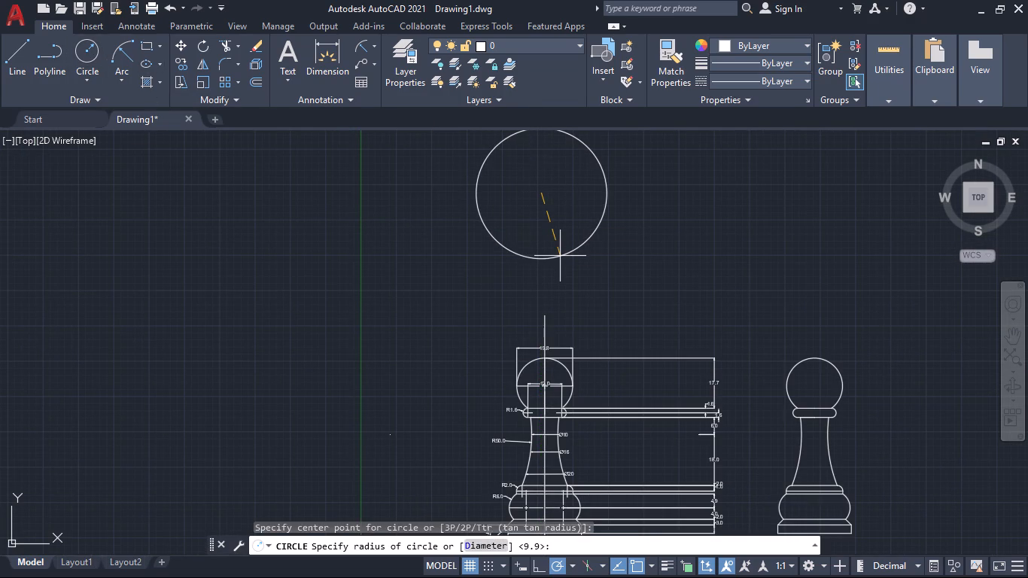
text(15)
key(Return)
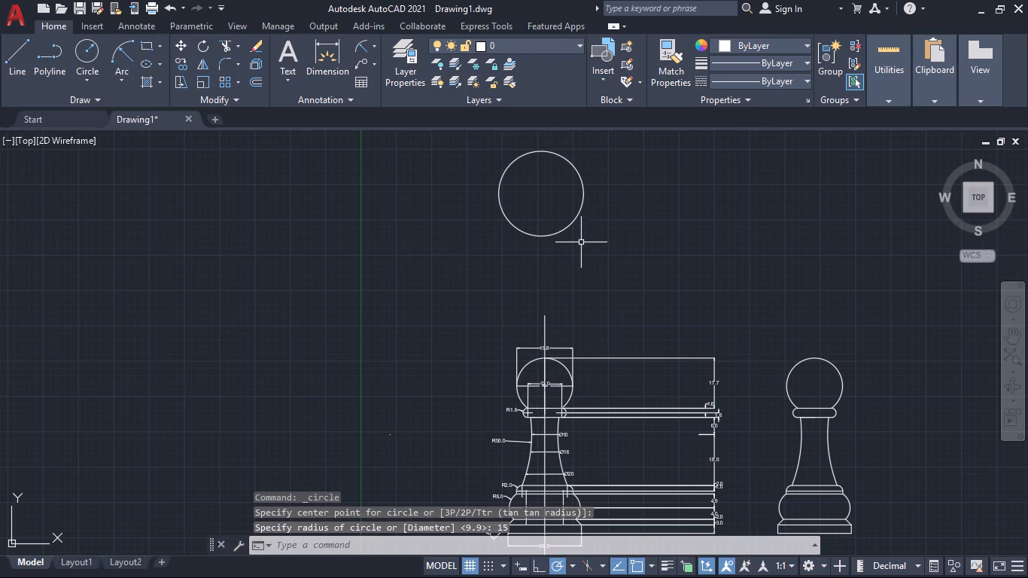
Move the radius-15 circle straight down by its centre, placing the centre at the circle's original bottom quadrant point.
click(617, 257)
click(449, 156)
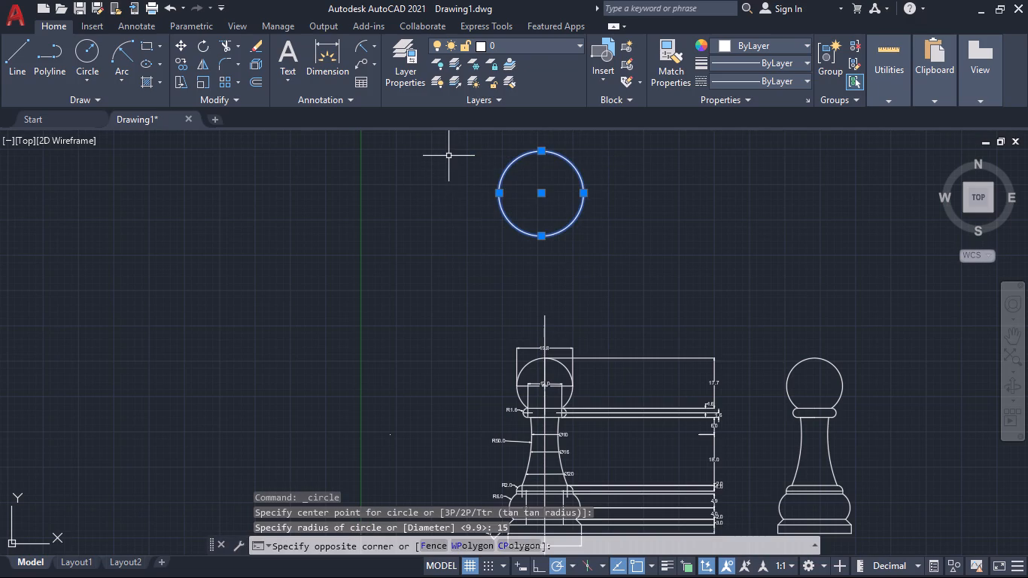
click(539, 191)
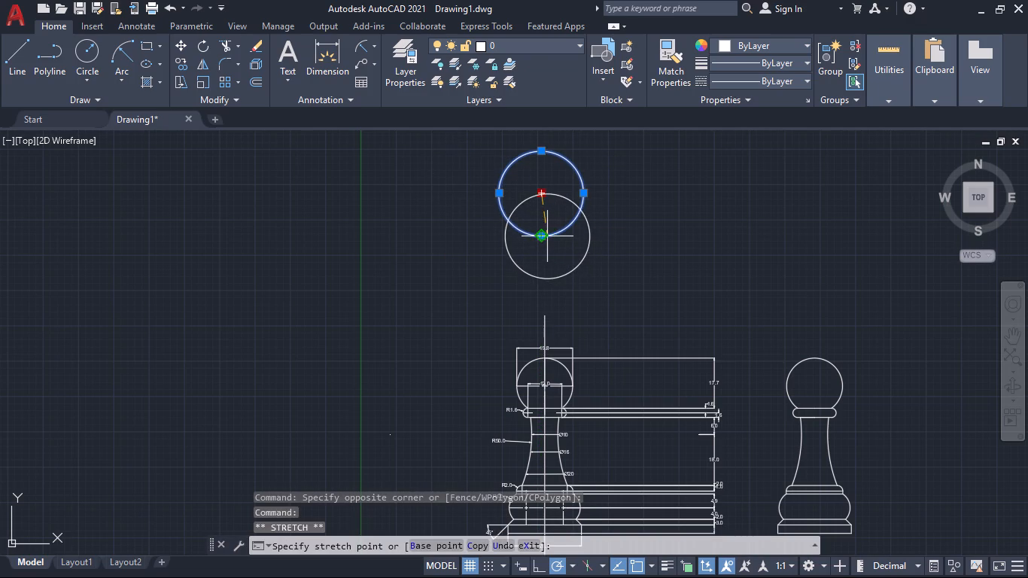
click(547, 236)
middle_drag(616, 265, 628, 313)
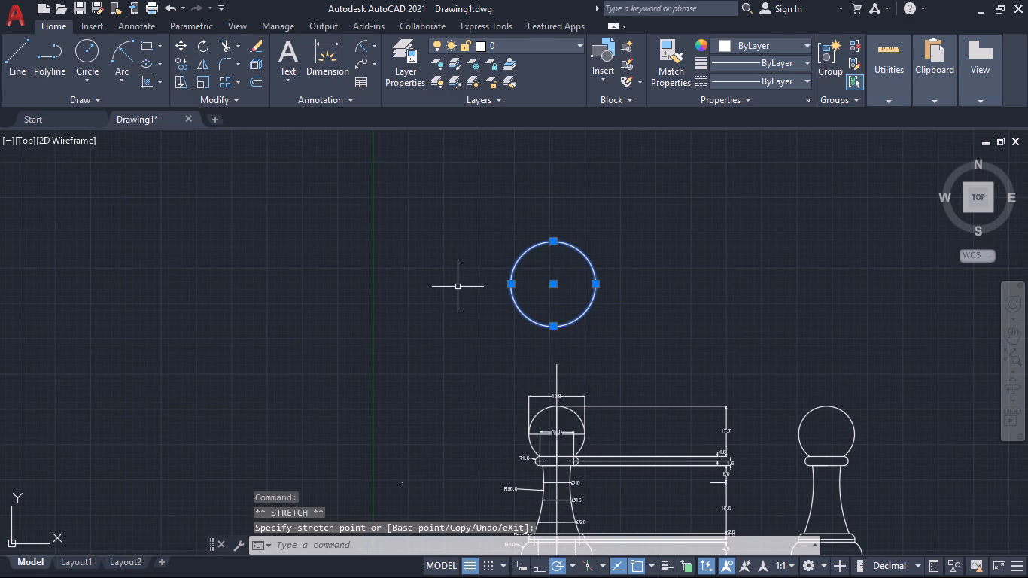
key(Escape)
Draw a circle of radius 14 concentric with the radius-15 circle.
middle_drag(458, 309, 453, 317)
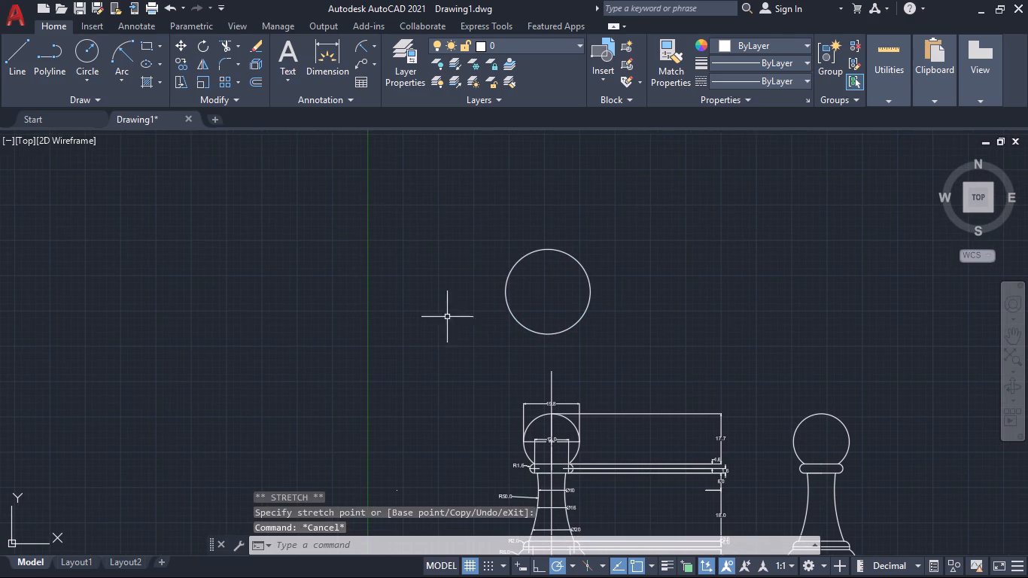
middle_drag(437, 316, 409, 336)
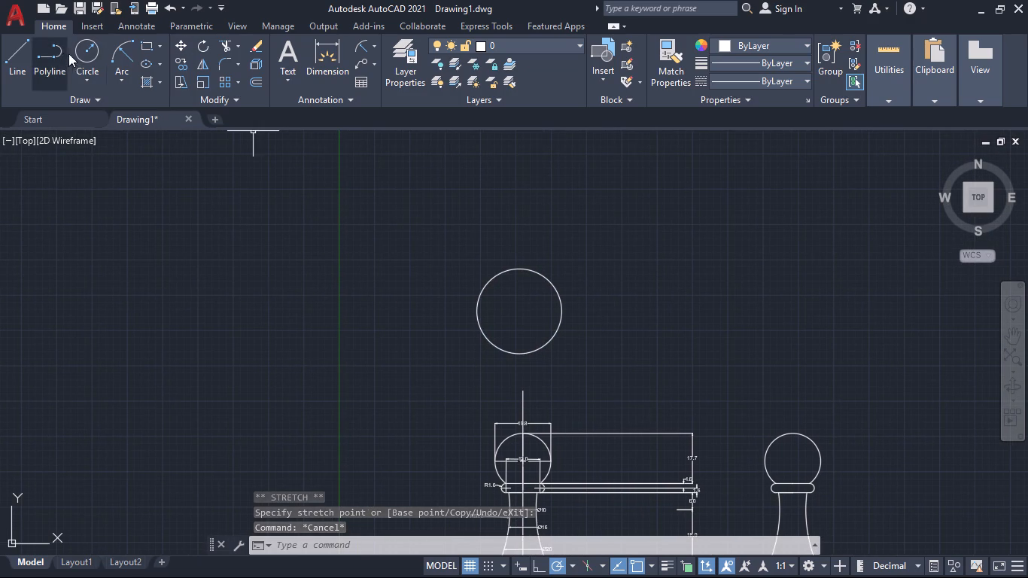
click(86, 53)
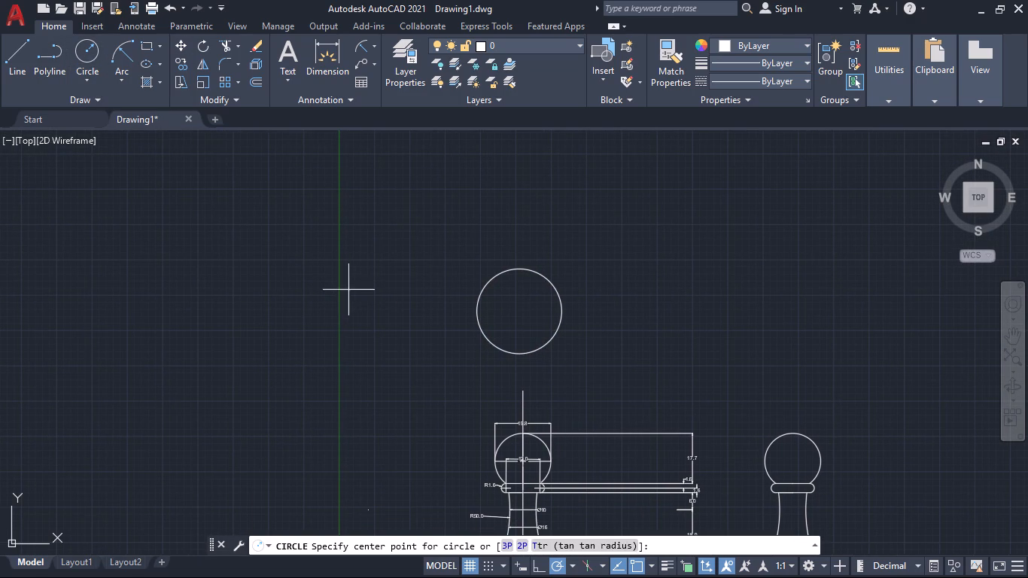
scroll(513, 311, up, 2)
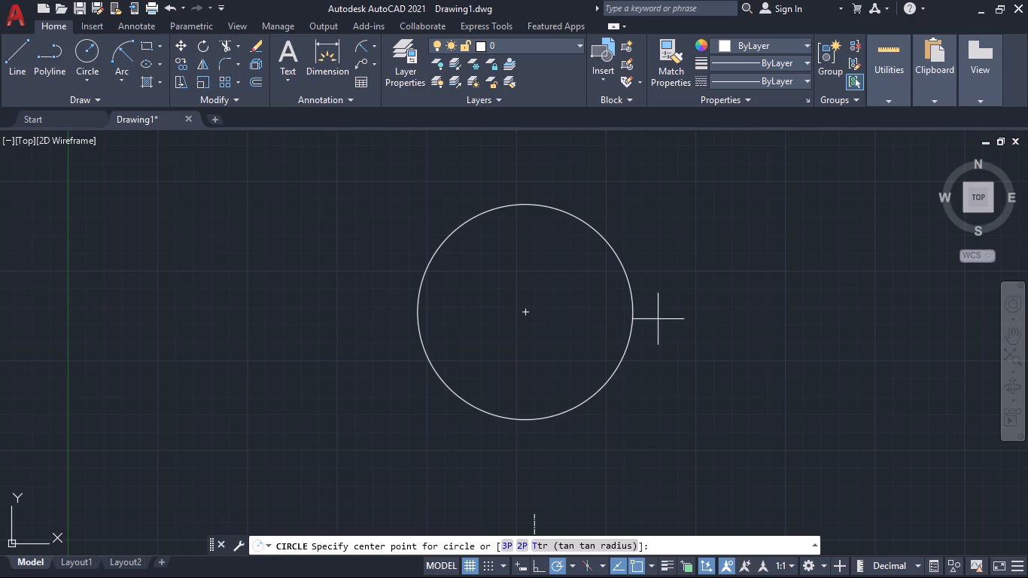
click(528, 311)
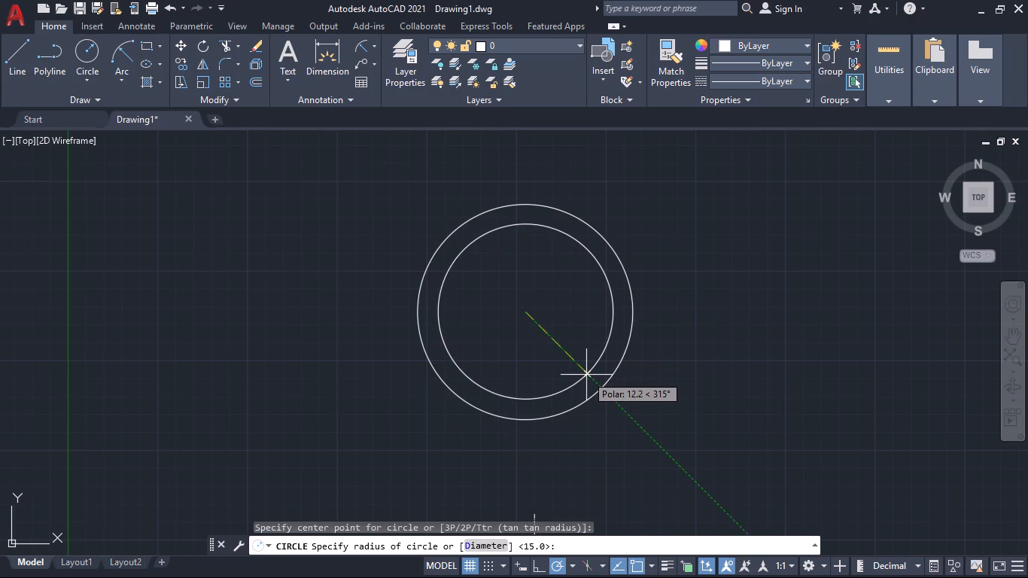
text(14)
key(Return)
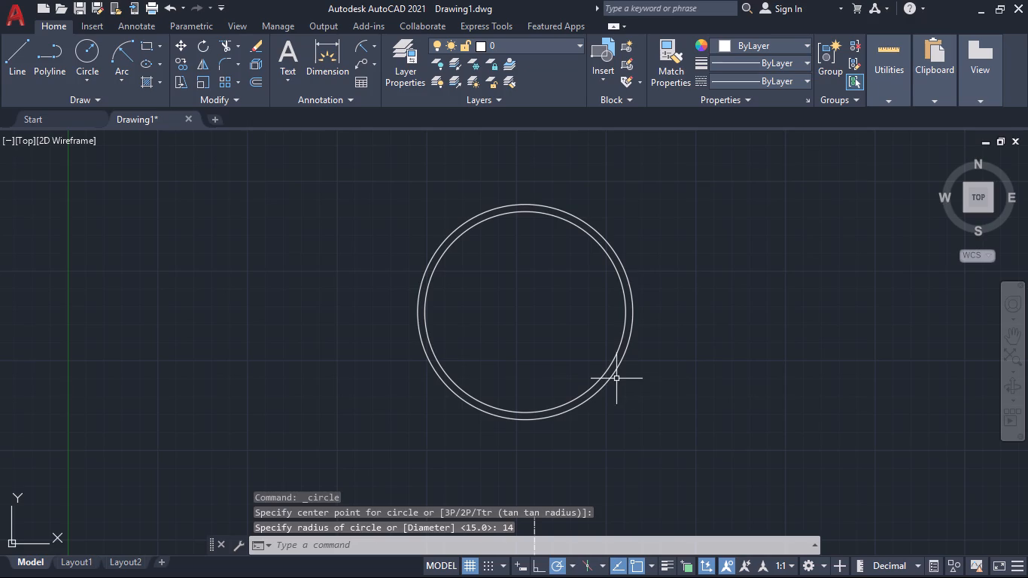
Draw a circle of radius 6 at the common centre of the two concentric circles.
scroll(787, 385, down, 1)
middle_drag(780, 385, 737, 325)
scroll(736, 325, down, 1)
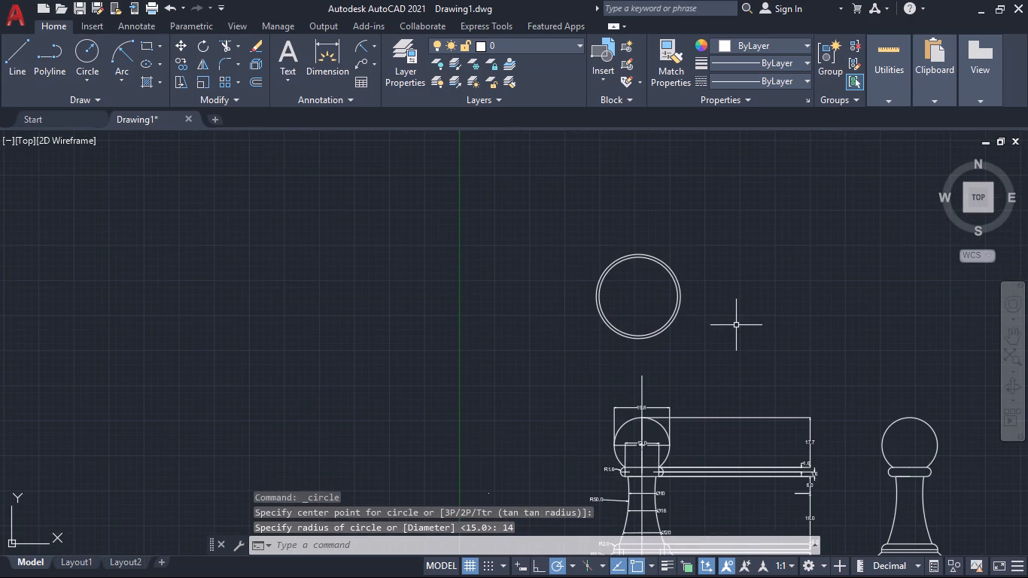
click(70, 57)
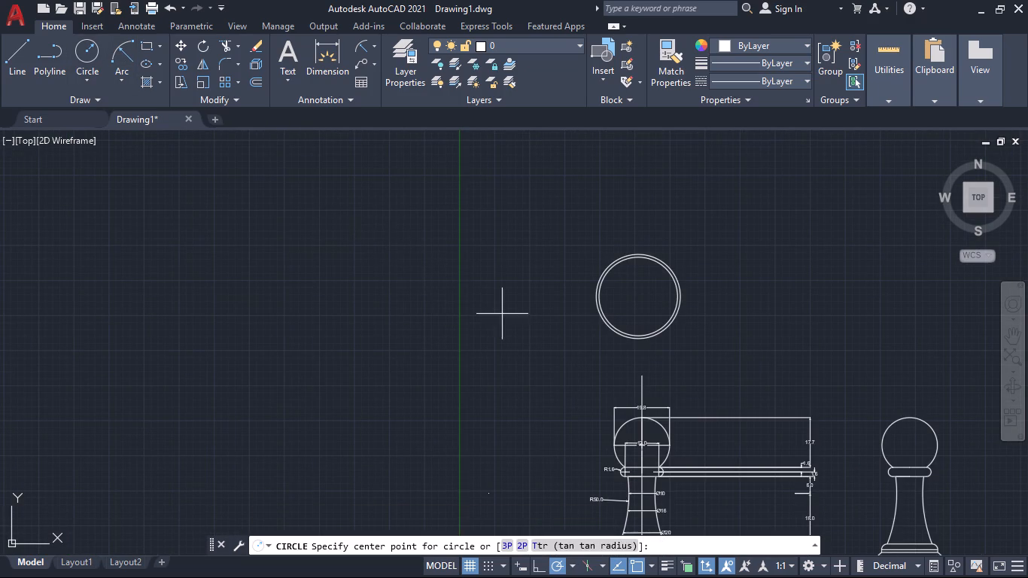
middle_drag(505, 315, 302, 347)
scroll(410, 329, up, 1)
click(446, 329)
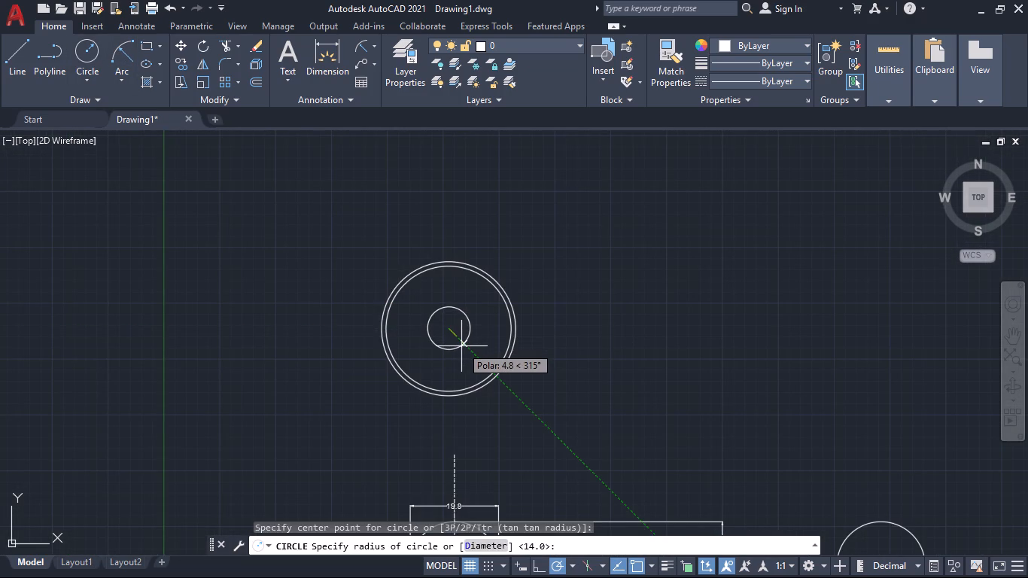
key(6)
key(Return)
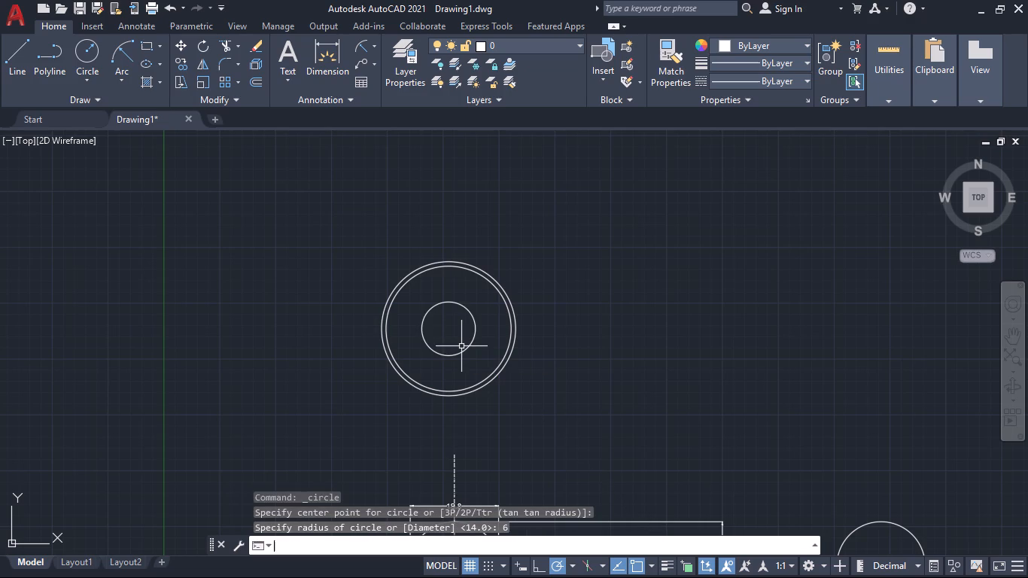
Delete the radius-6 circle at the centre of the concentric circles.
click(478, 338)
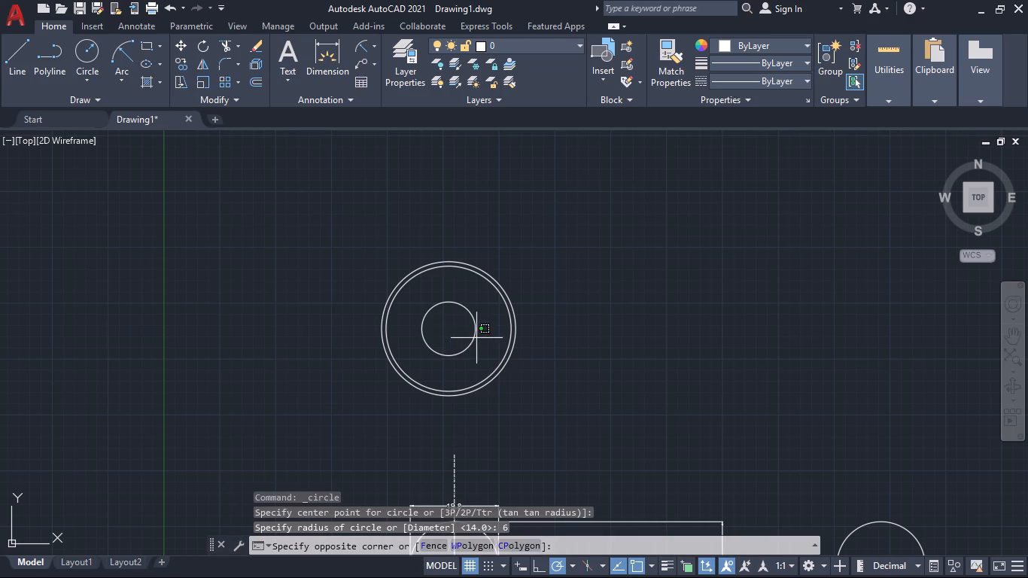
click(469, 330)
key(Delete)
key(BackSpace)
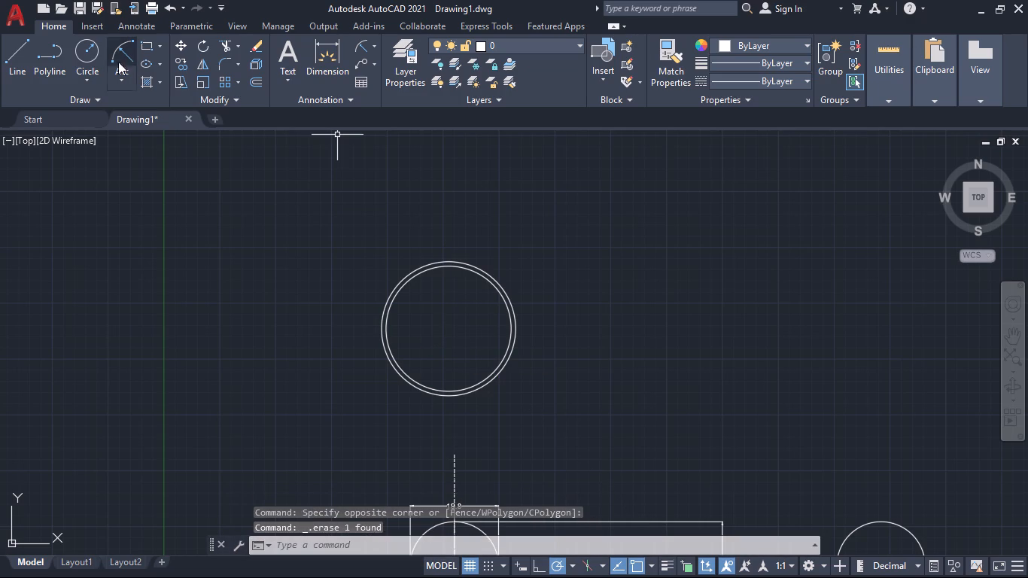
Draw a circle of radius 9 at the common centre of the concentric circles.
click(91, 44)
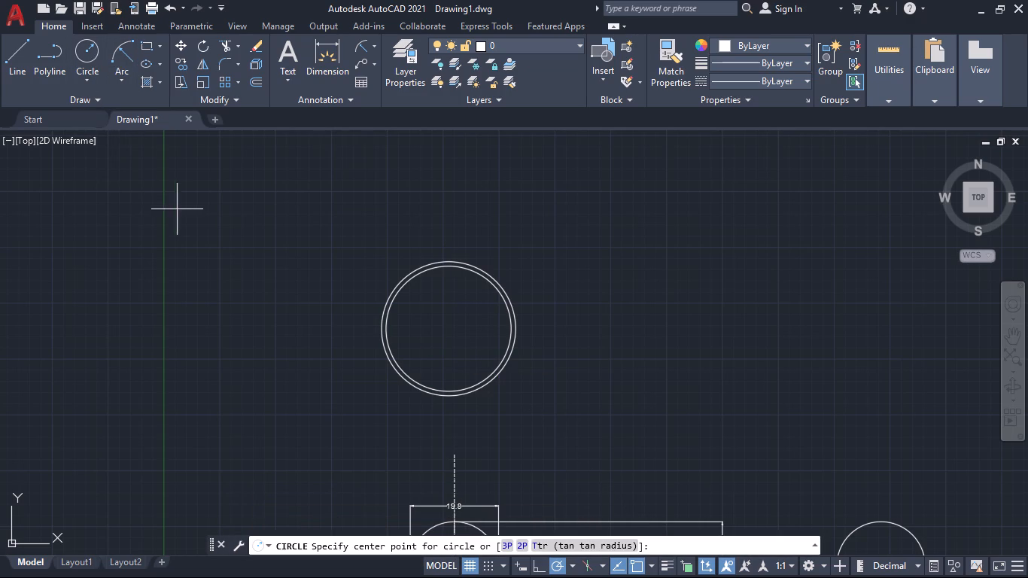
click(446, 335)
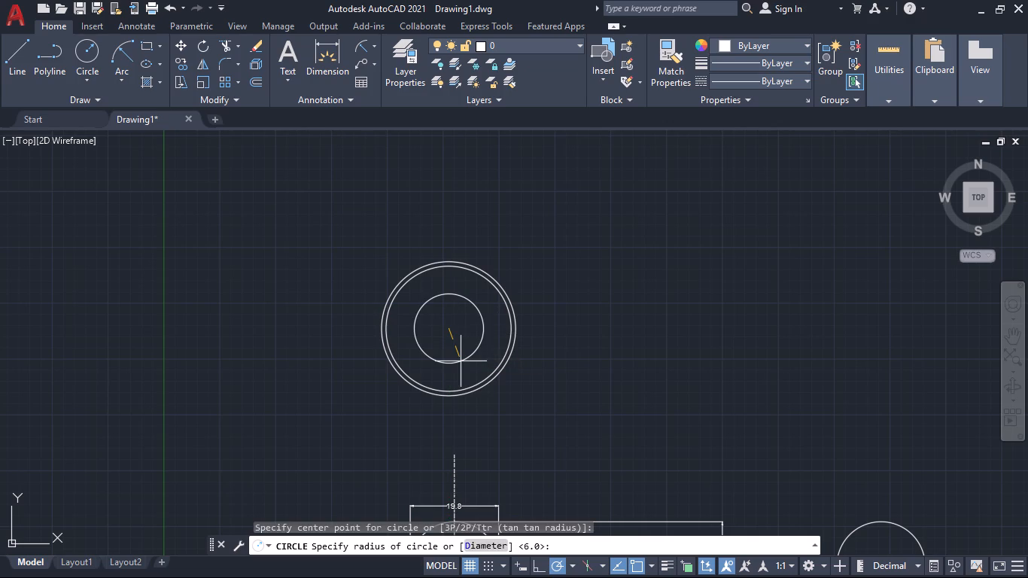
key(9)
key(Return)
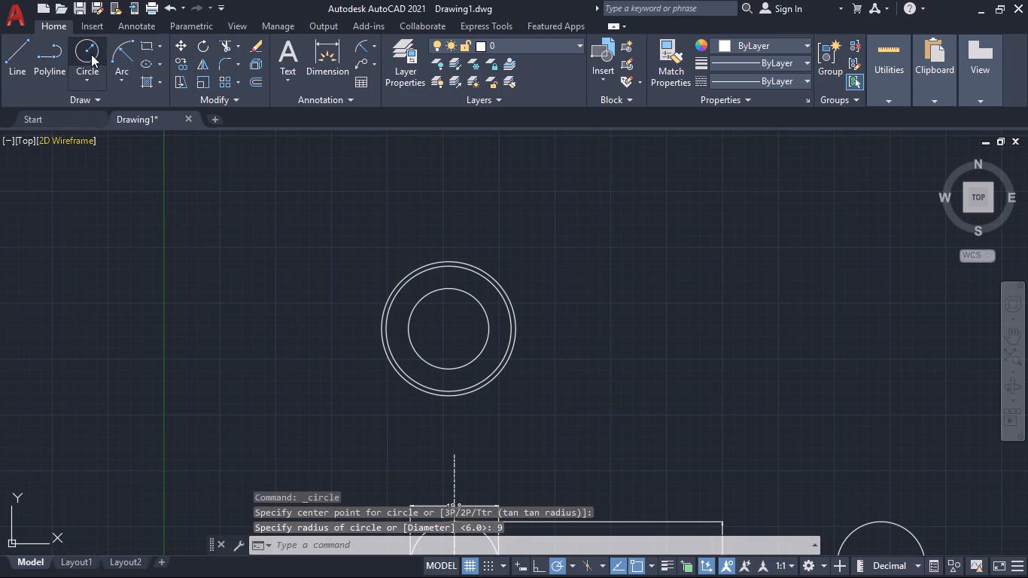
Draw a slightly smaller freehand-sized circle inside the radius-9 circle, using the same centre.
click(89, 50)
click(450, 330)
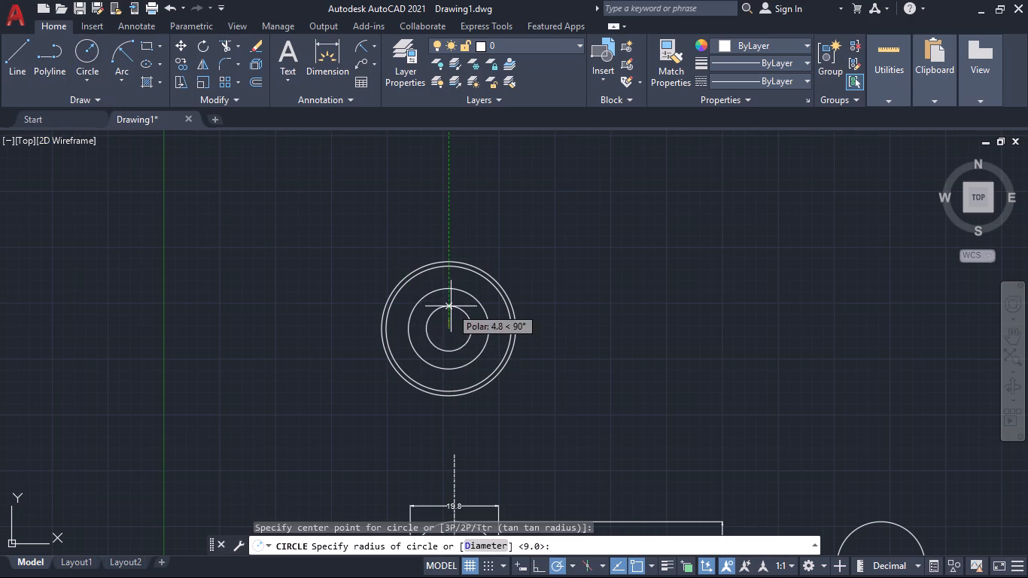
click(449, 297)
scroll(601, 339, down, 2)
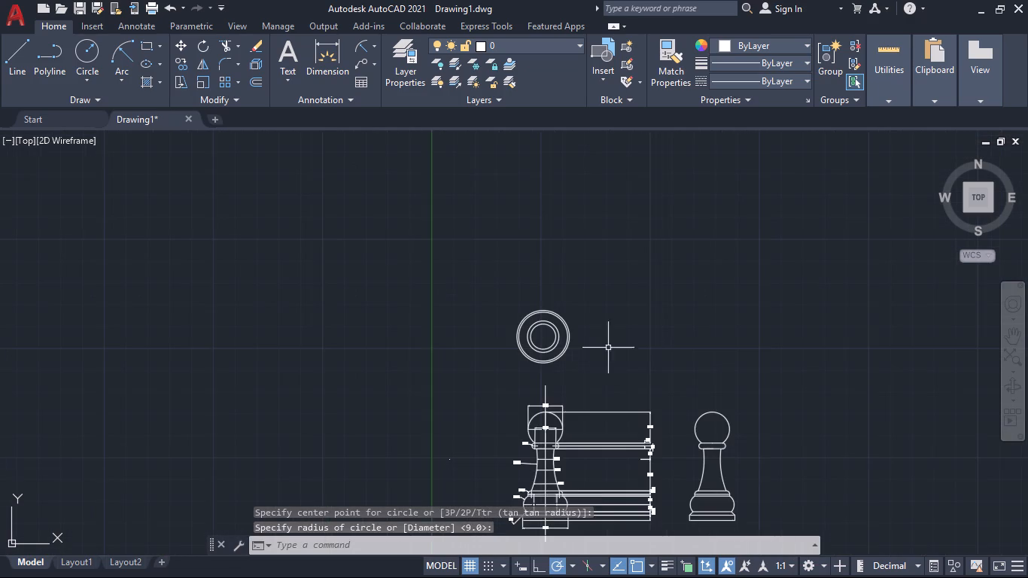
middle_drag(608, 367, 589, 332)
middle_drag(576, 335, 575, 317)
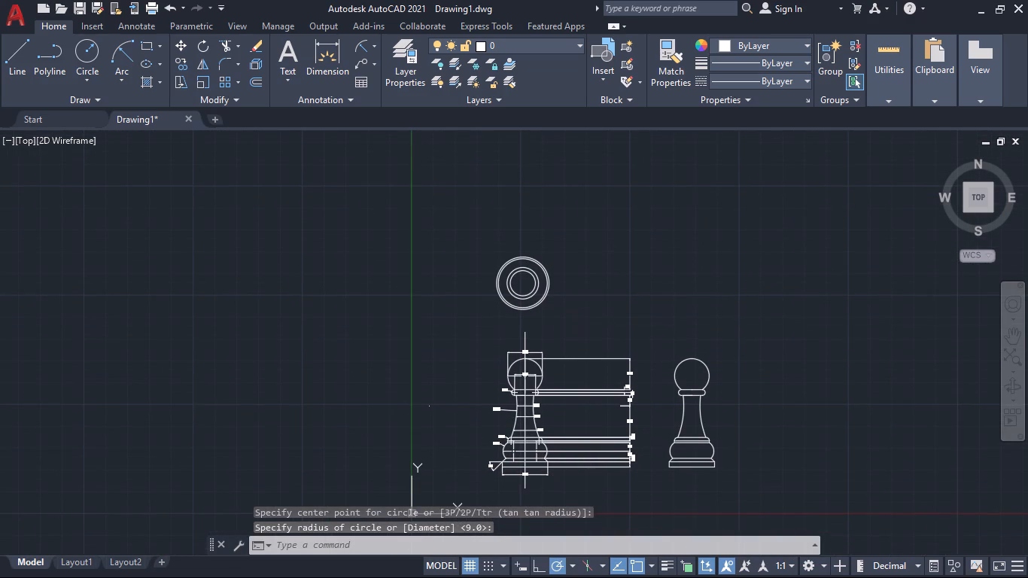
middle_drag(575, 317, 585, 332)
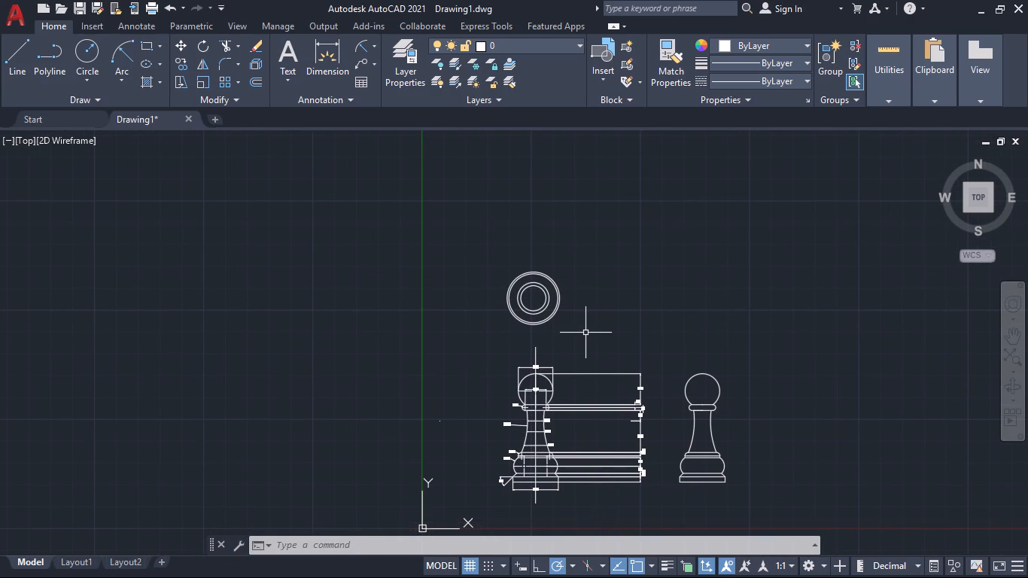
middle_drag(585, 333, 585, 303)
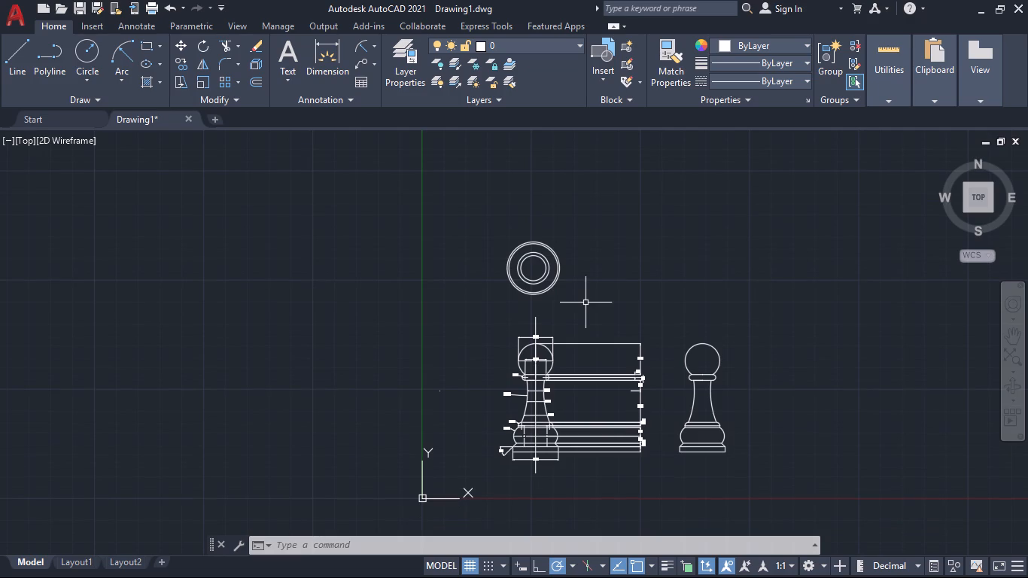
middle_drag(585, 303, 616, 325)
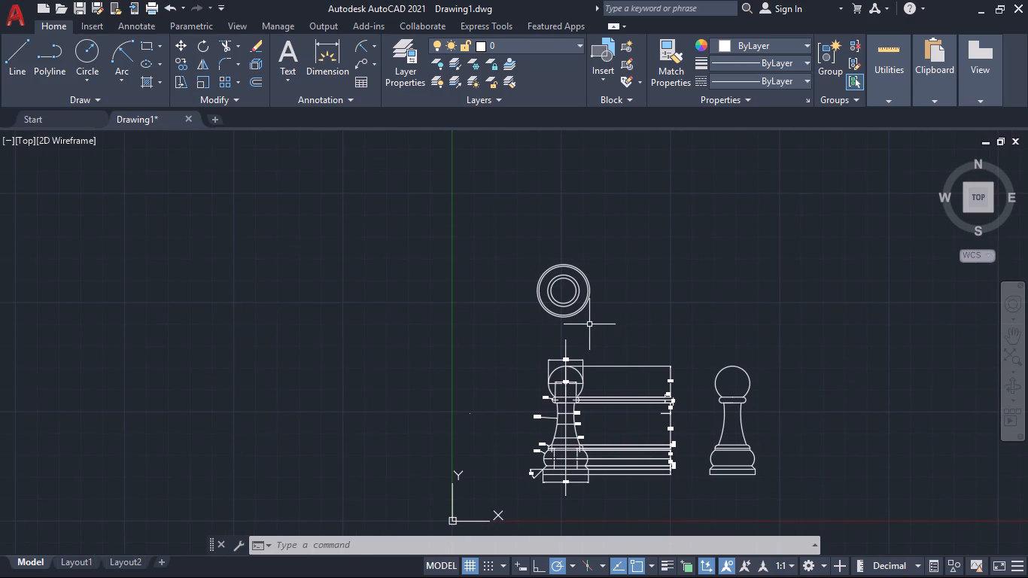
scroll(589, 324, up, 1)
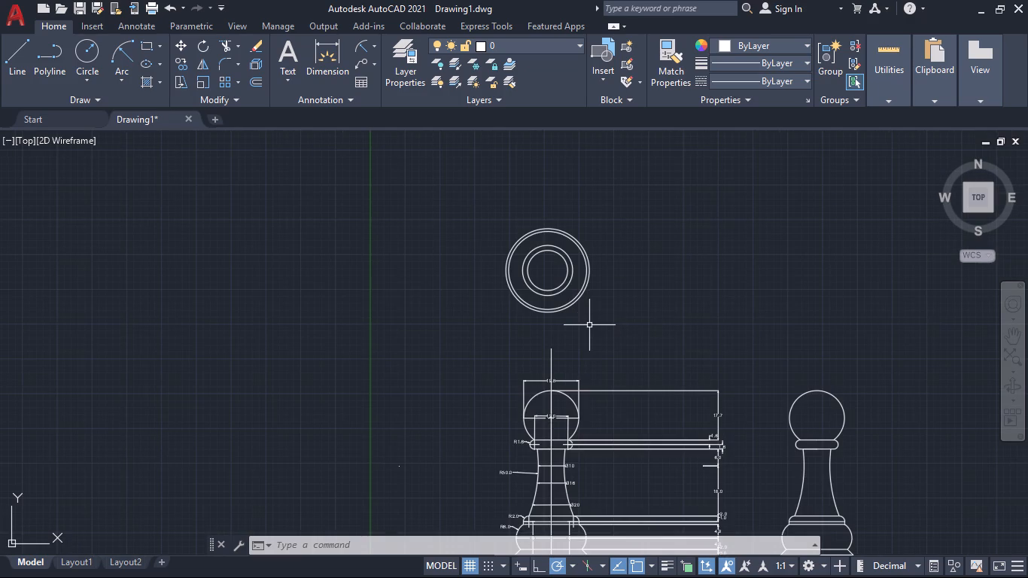
Delete the radius-9 circle, the larger of the two inner circles in the top view.
scroll(583, 325, up, 1)
middle_drag(583, 323, 593, 379)
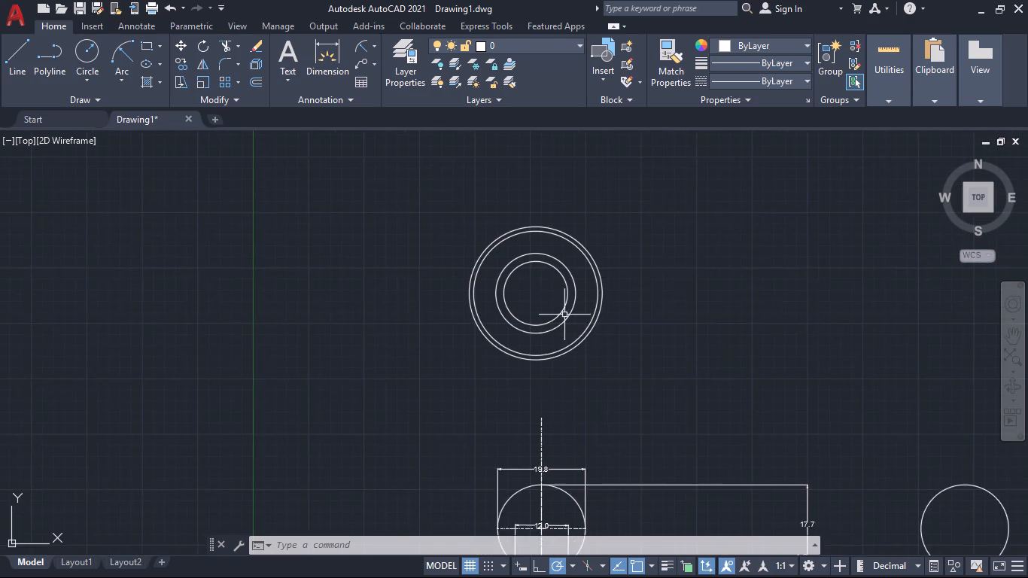
scroll(566, 302, up, 2)
click(579, 315)
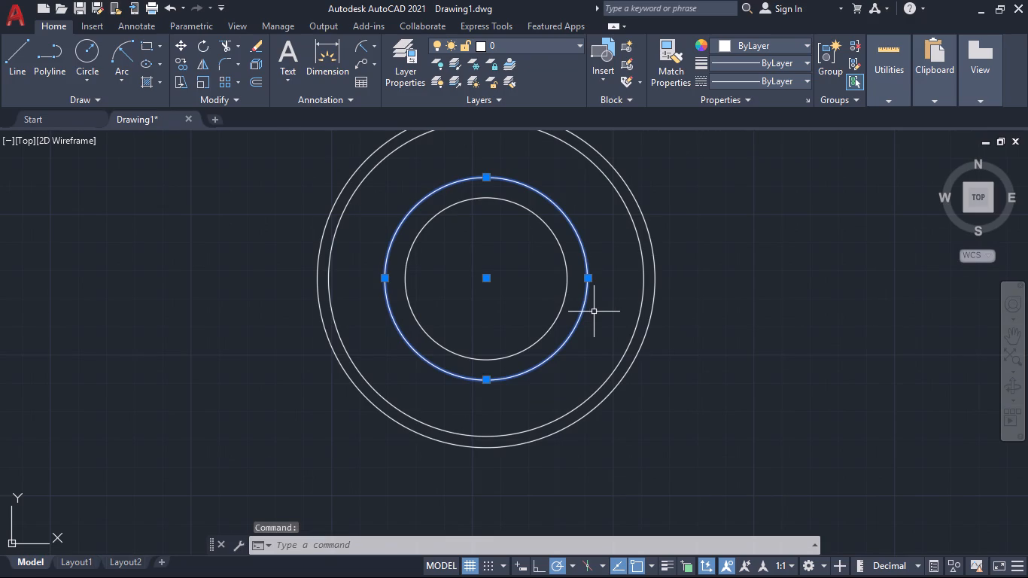
key(Delete)
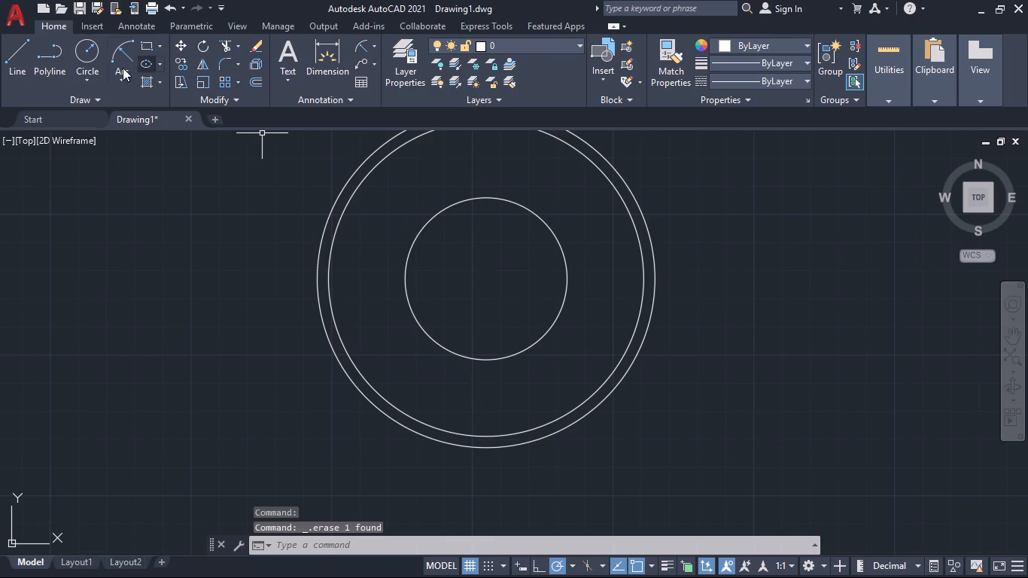
Draw a circle of radius 8 at the common centre of the concentric circles.
click(90, 50)
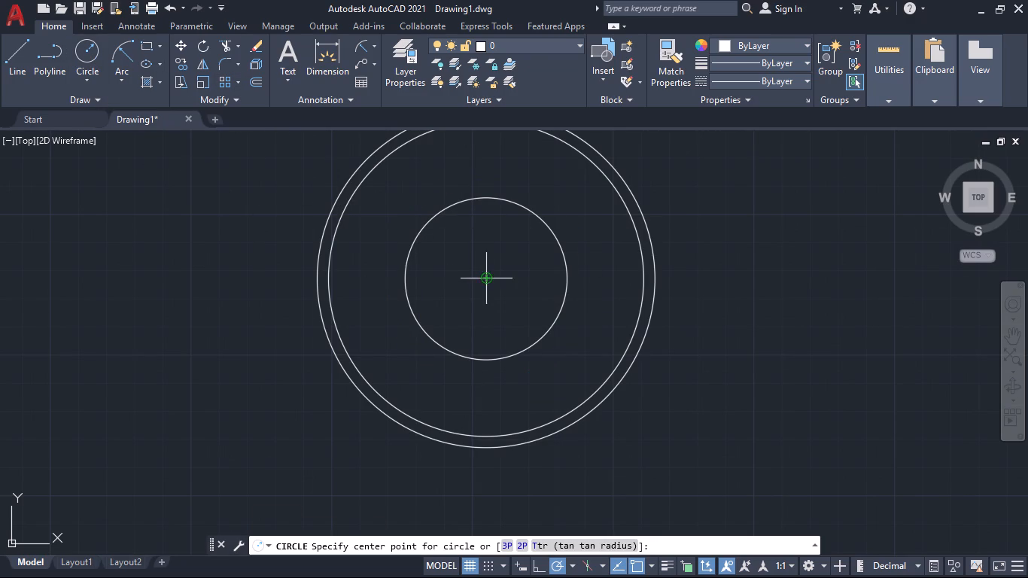
click(486, 278)
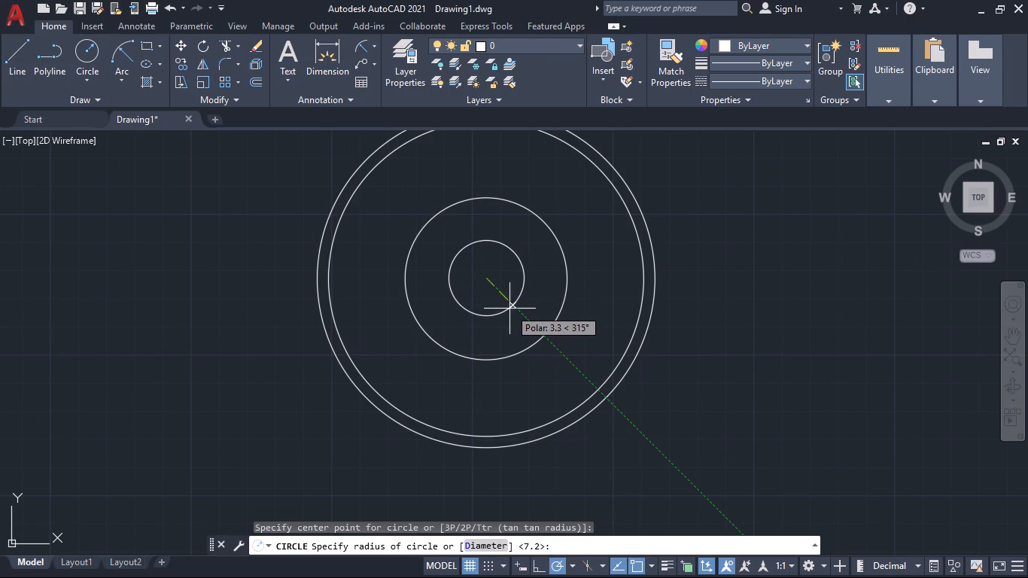
key(8)
key(Return)
Add a centre mark to the outermost circle of the top view.
scroll(528, 339, down, 3)
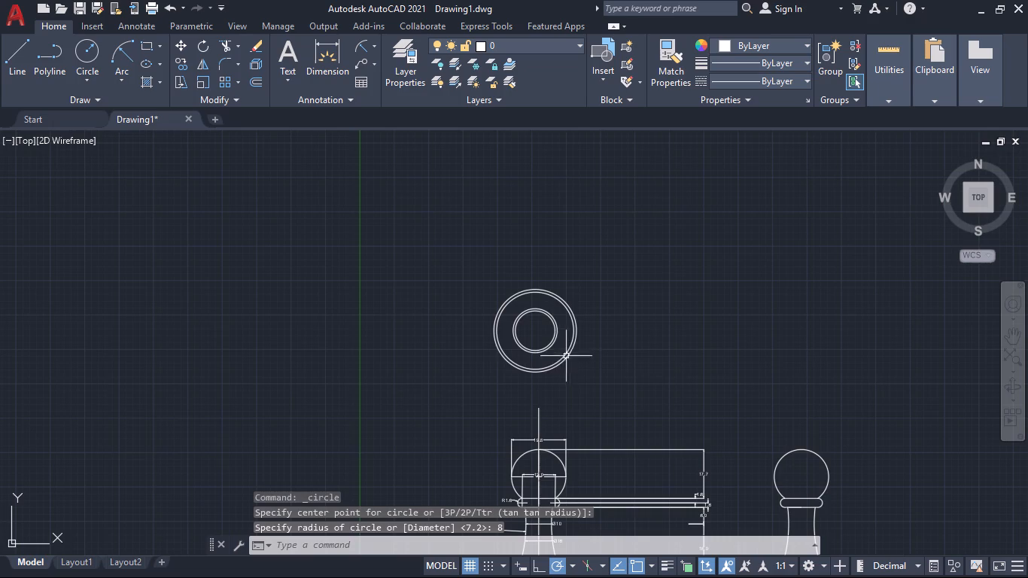
middle_drag(591, 370, 522, 317)
scroll(546, 325, down, 1)
middle_drag(546, 325, 561, 367)
scroll(558, 351, up, 1)
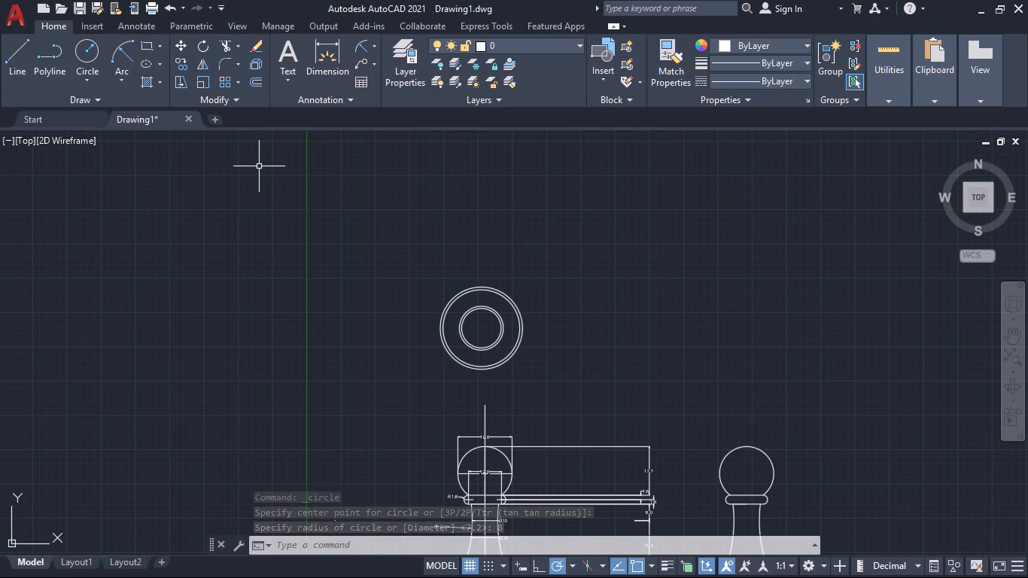
text(ce)
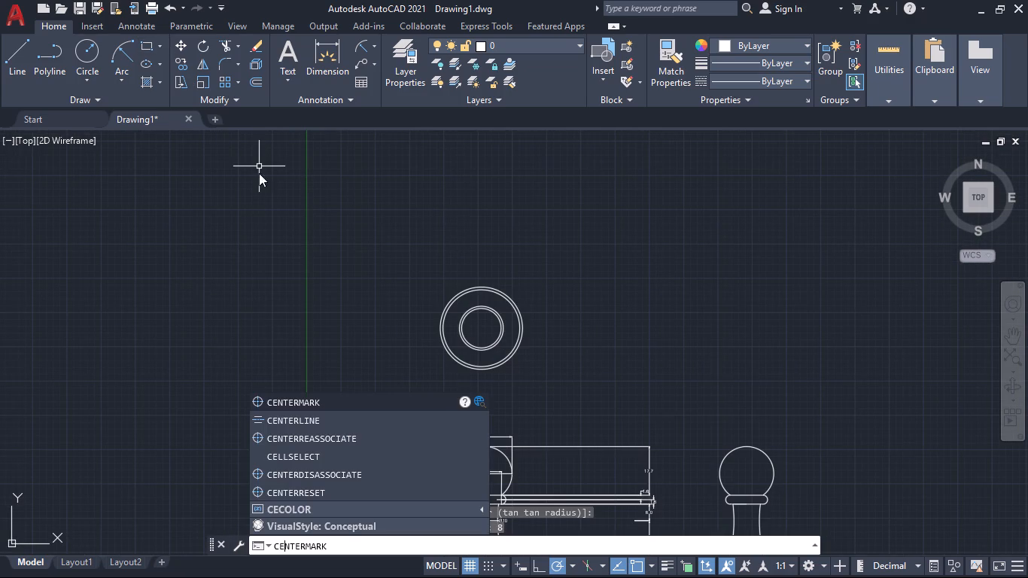
click(357, 400)
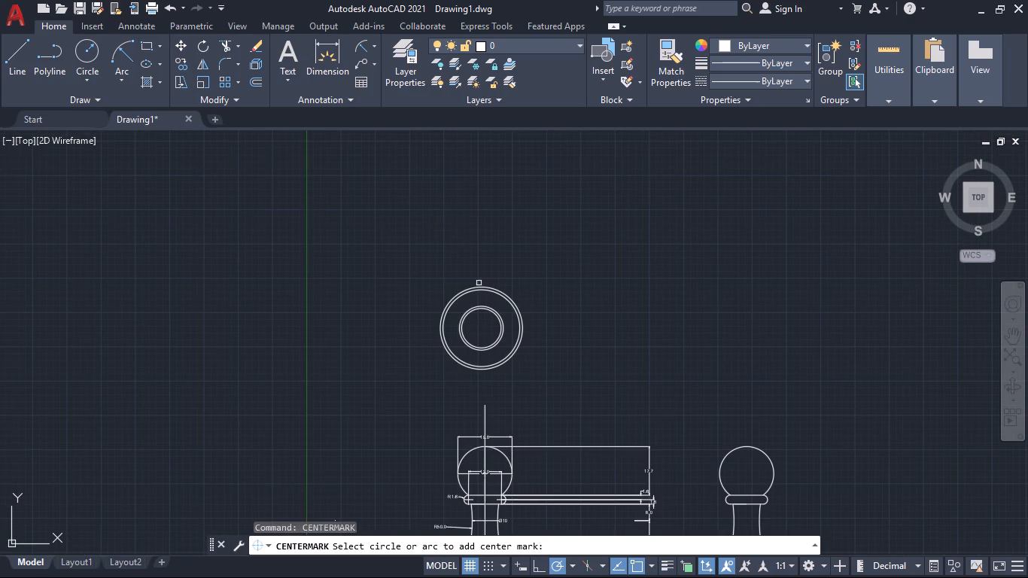
scroll(477, 279, up, 5)
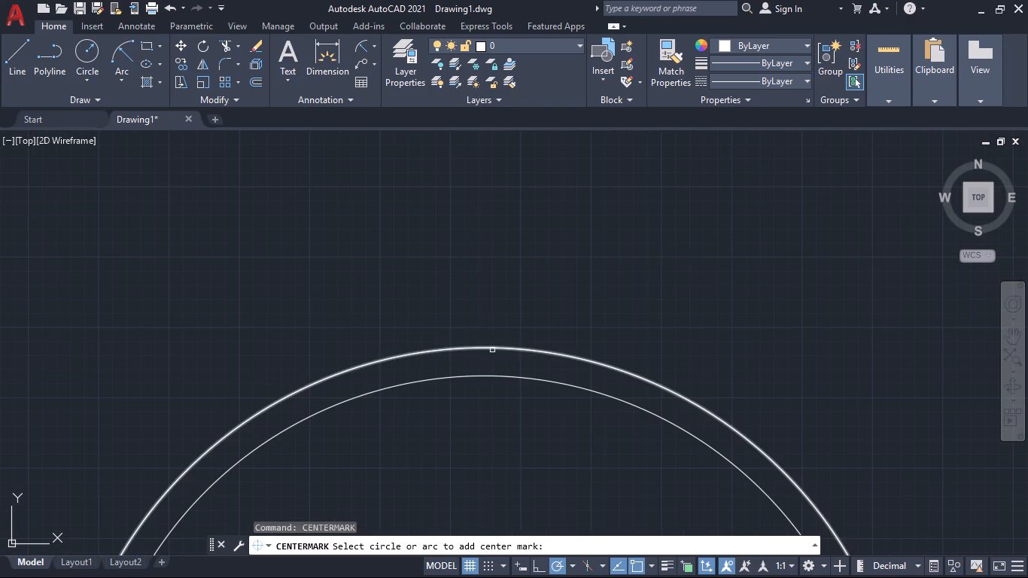
click(492, 350)
key(Return)
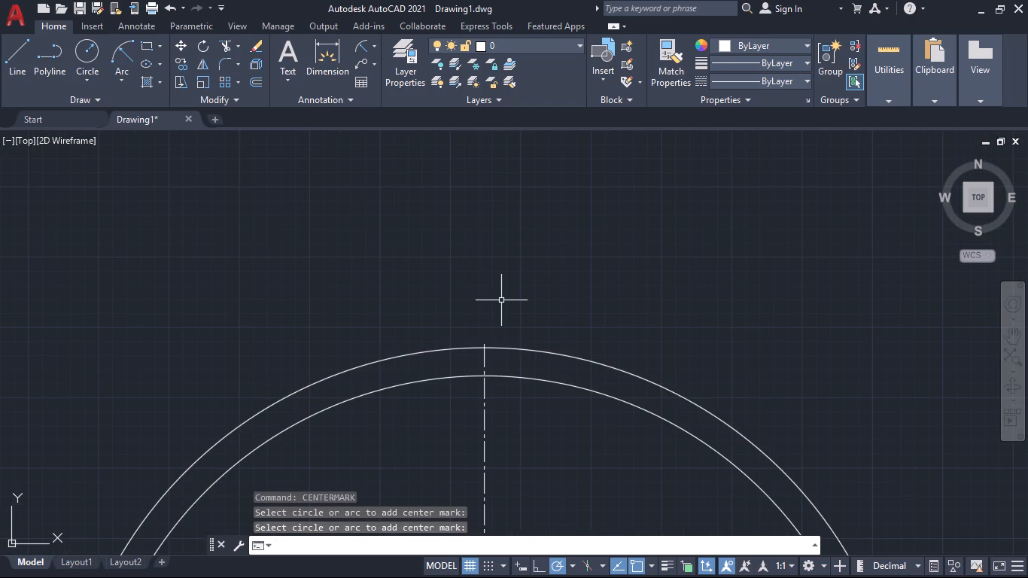
Stretch the upper end of the centre mark's vertical line a short distance beyond the outermost circle.
click(485, 360)
scroll(488, 340, up, 3)
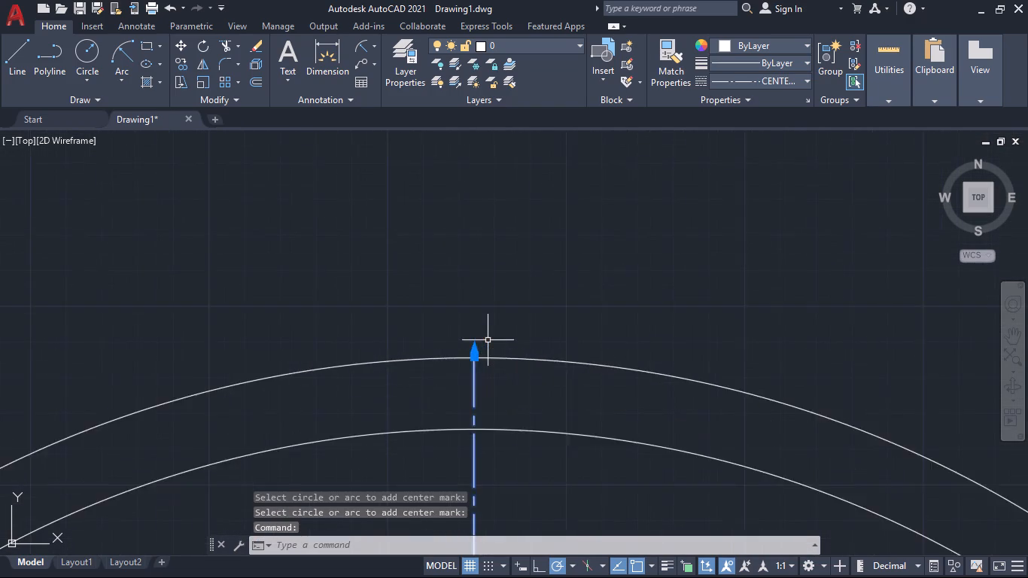
click(467, 352)
click(467, 160)
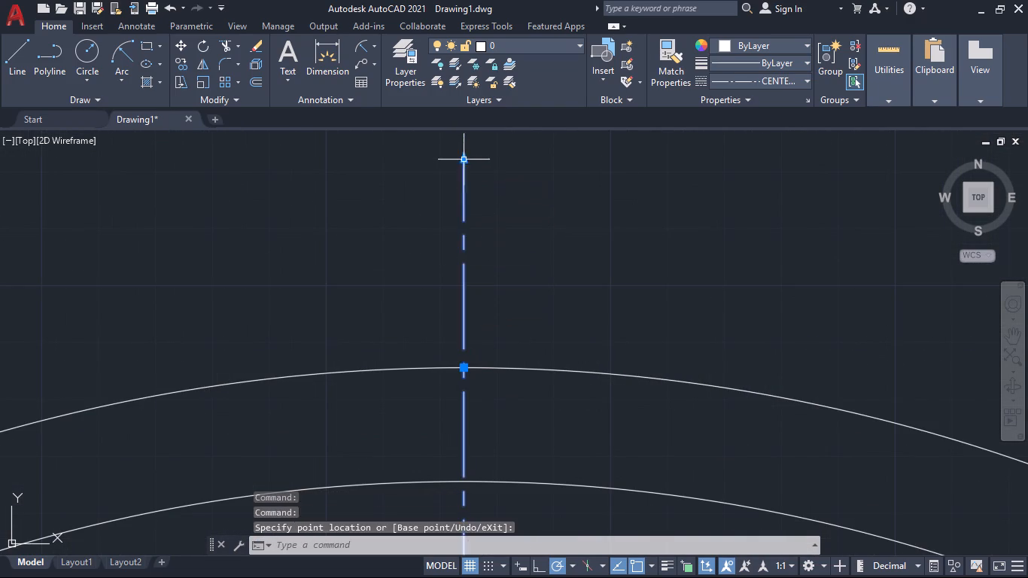
Stretch the left end of the centre mark's horizontal line a short distance beyond the outermost circle.
scroll(508, 202, down, 5)
scroll(571, 257, down, 1)
scroll(461, 322, up, 4)
middle_drag(402, 392, 580, 312)
scroll(470, 348, up, 4)
double_click(290, 428)
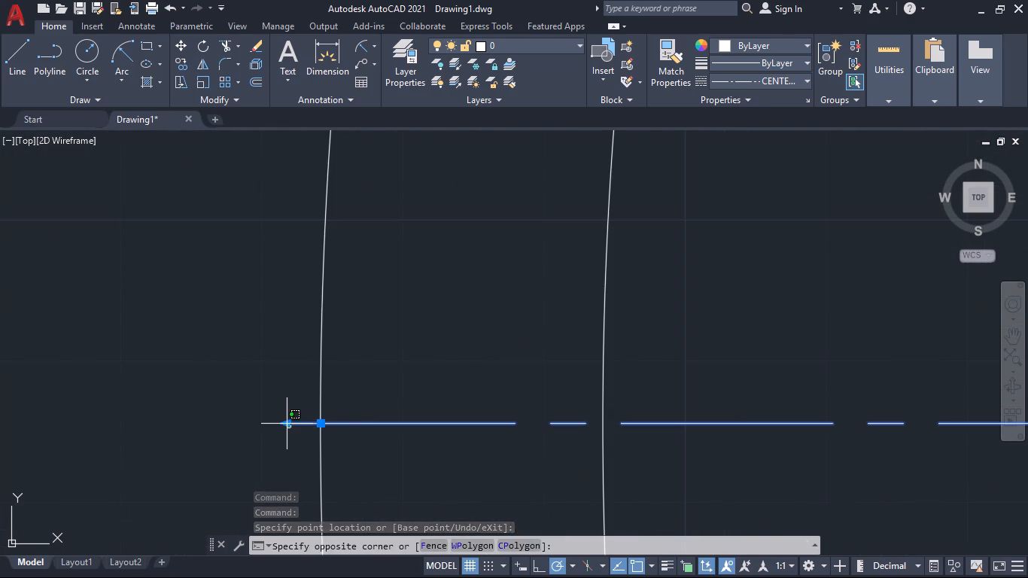
click(287, 425)
click(287, 424)
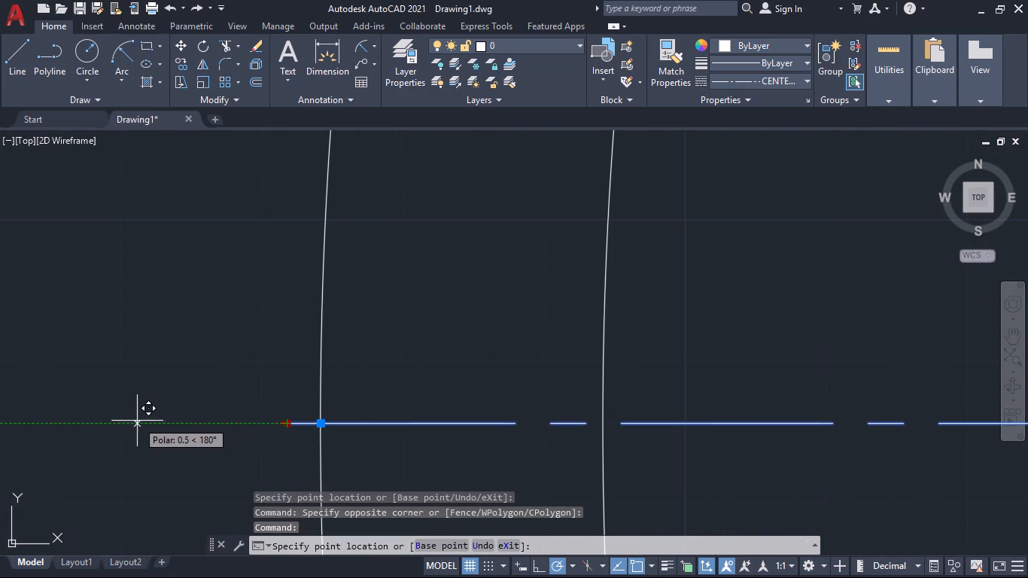
click(20, 425)
Stretch the right end of the centre mark's horizontal line a short distance beyond the outermost circle.
scroll(101, 405, down, 5)
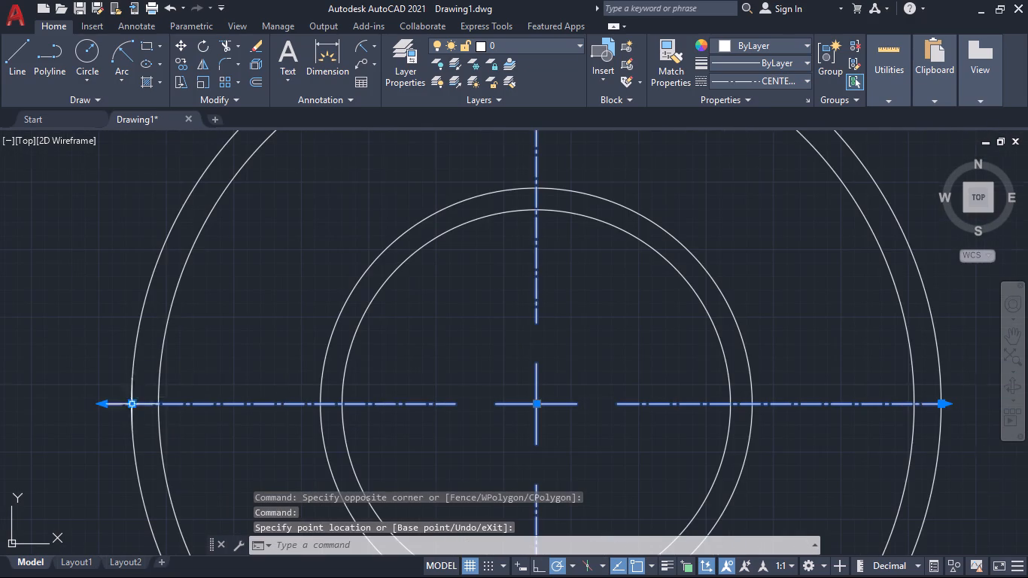
middle_drag(437, 372, 263, 333)
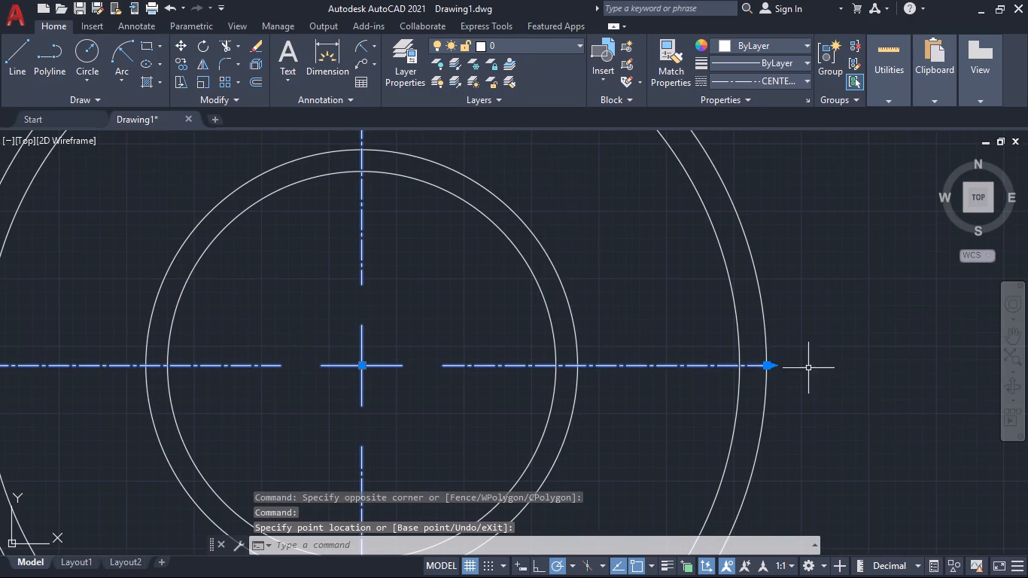
scroll(818, 370, up, 4)
click(544, 345)
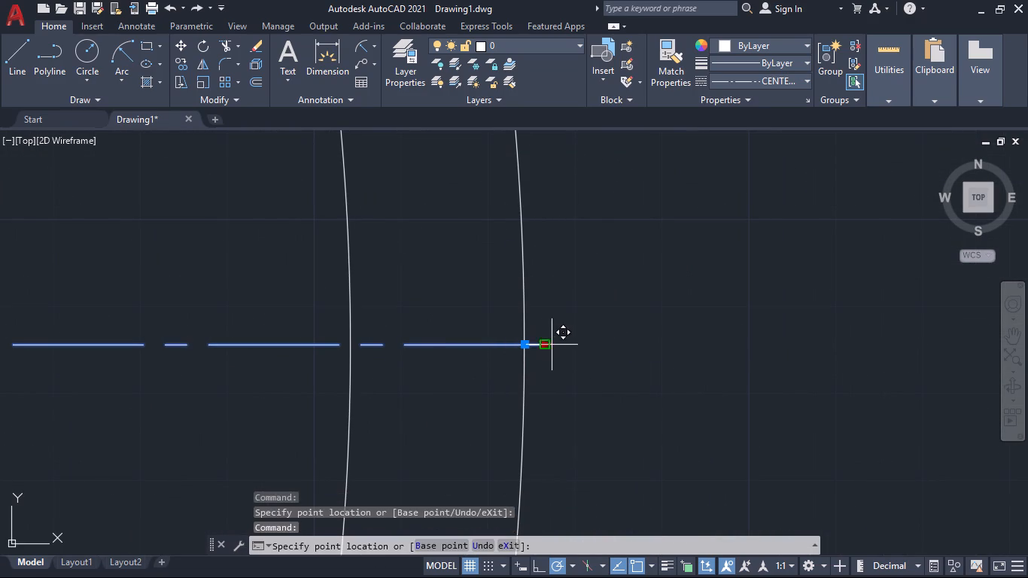
click(884, 345)
Stretch the lower end of the centre mark's vertical line a short distance beyond the outermost circle and deselect the mark.
scroll(827, 377, down, 4)
scroll(796, 454, down, 2)
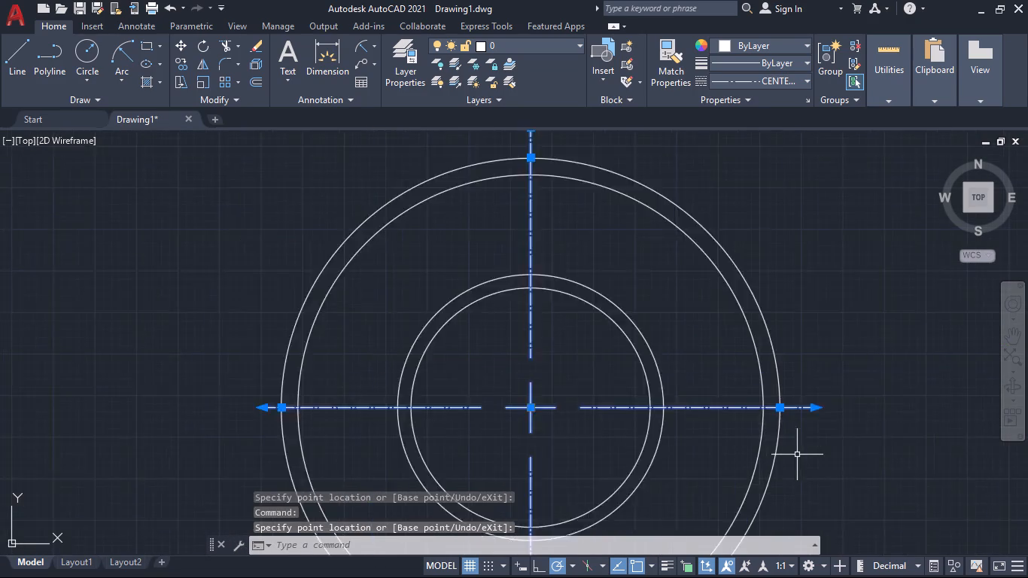
middle_drag(819, 467, 811, 266)
scroll(631, 394, up, 3)
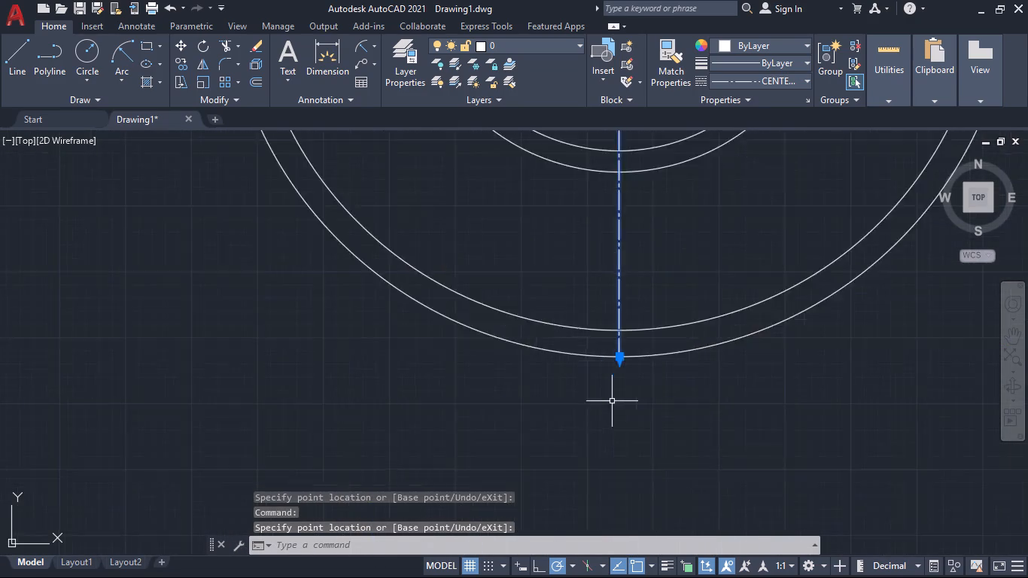
scroll(612, 401, up, 3)
middle_drag(640, 214, 620, 345)
click(625, 271)
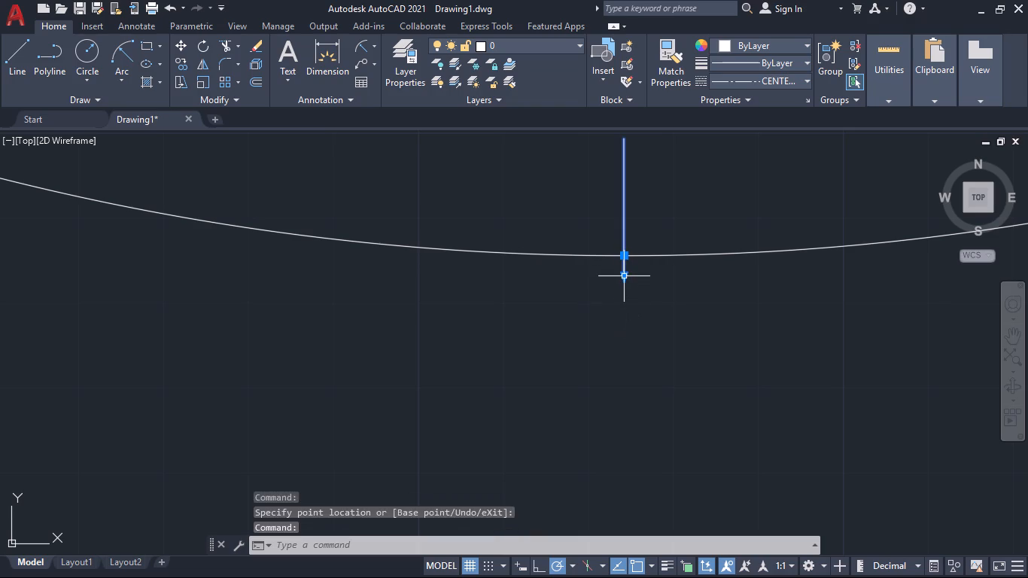
click(628, 278)
click(625, 521)
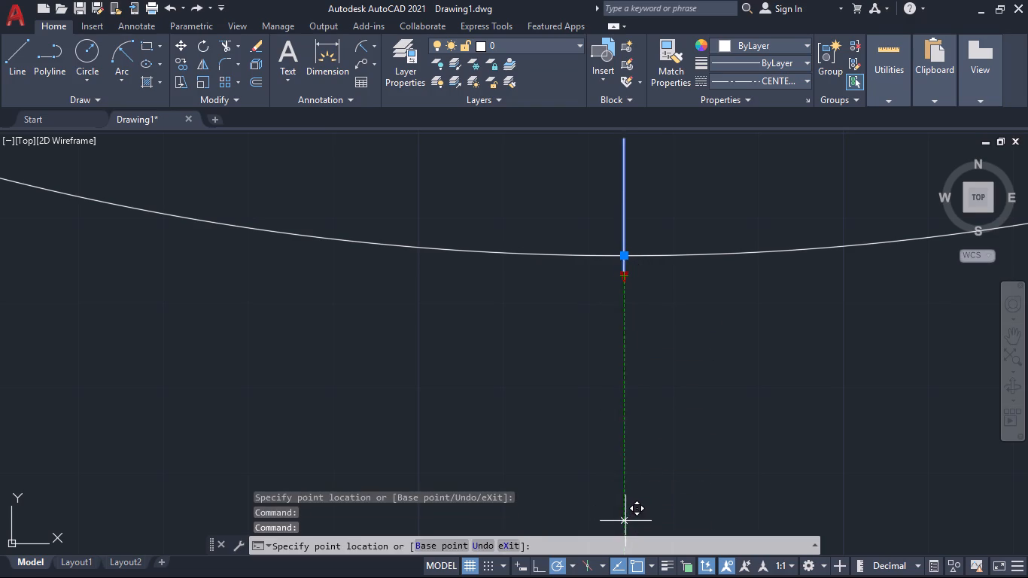
scroll(689, 499, down, 6)
middle_drag(811, 496, 709, 438)
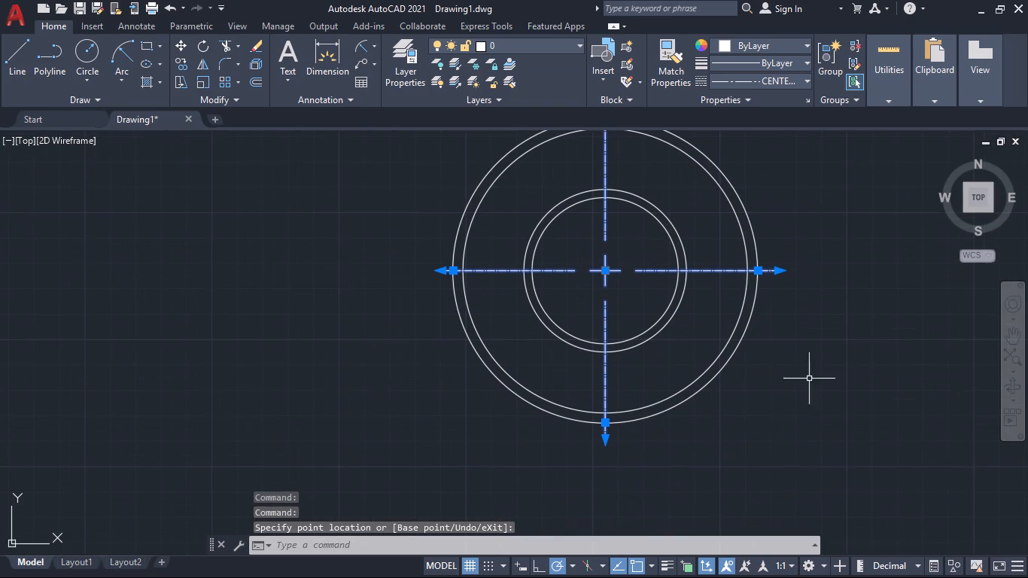
middle_drag(811, 411, 811, 424)
key(Escape)
Add a diameter dimension to the outermost circle, placing its text above and to the right of the circle.
scroll(810, 422, down, 1)
middle_drag(810, 422, 772, 454)
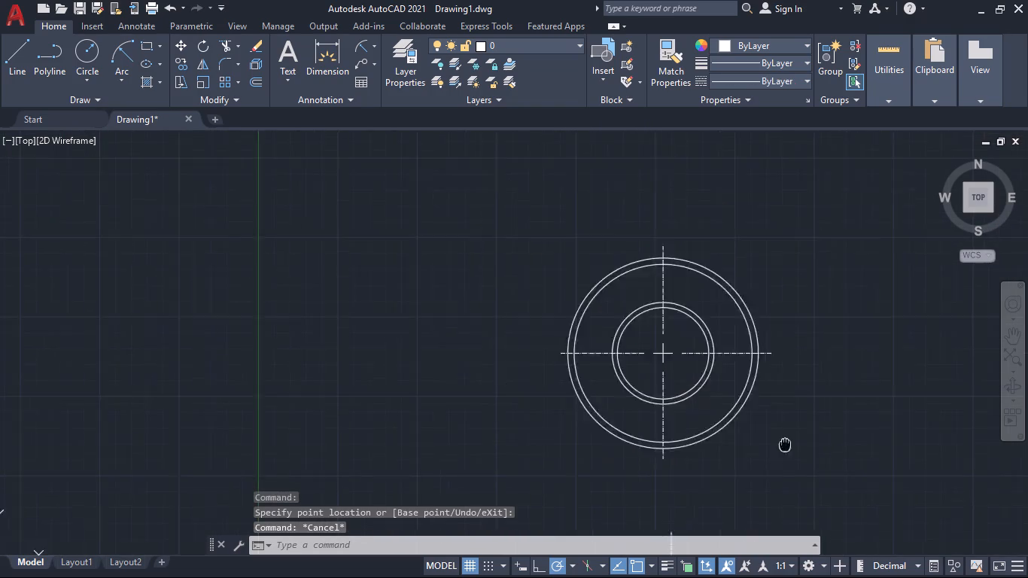
middle_drag(772, 454, 750, 468)
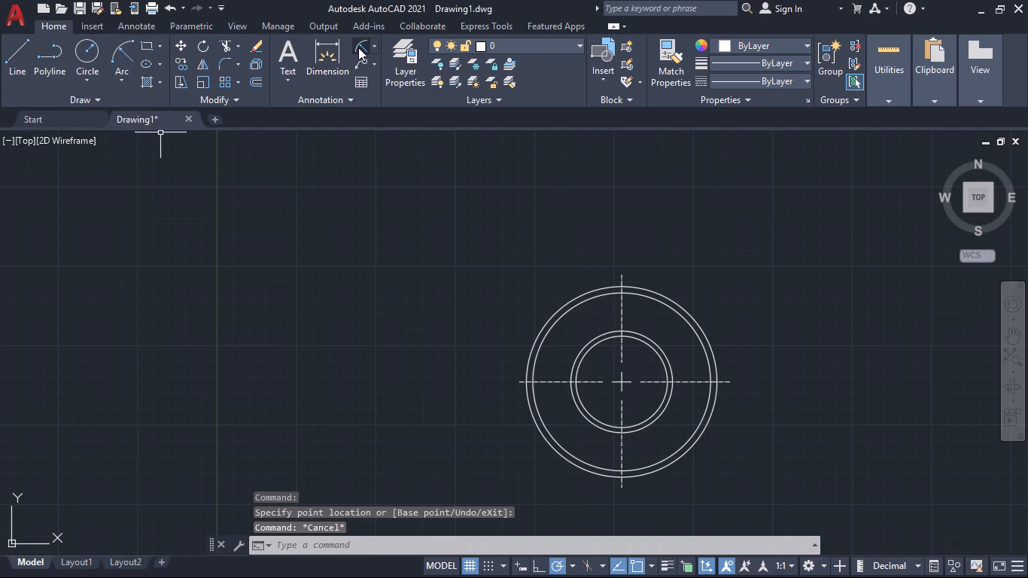
click(373, 45)
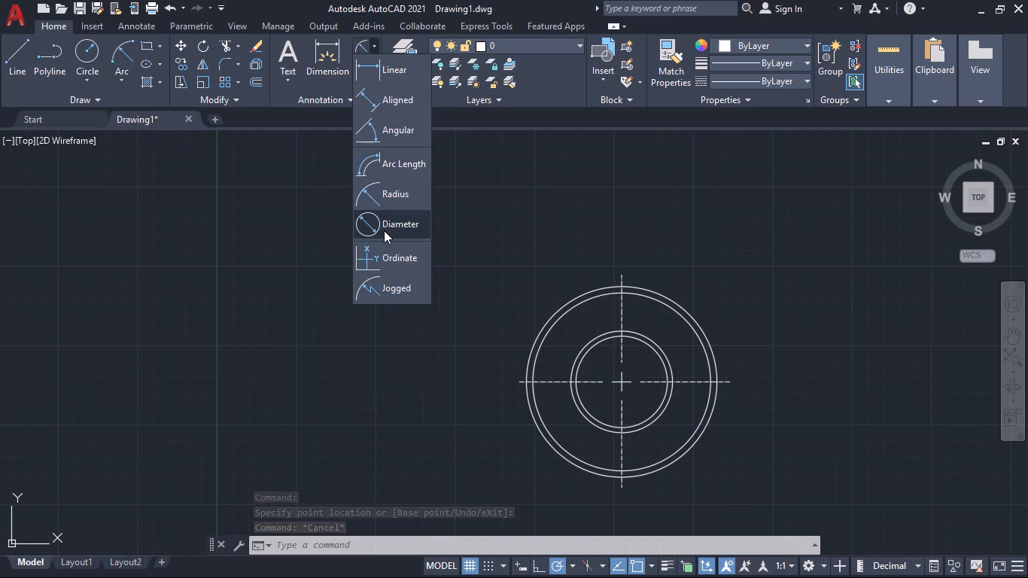
click(385, 227)
scroll(650, 284, up, 1)
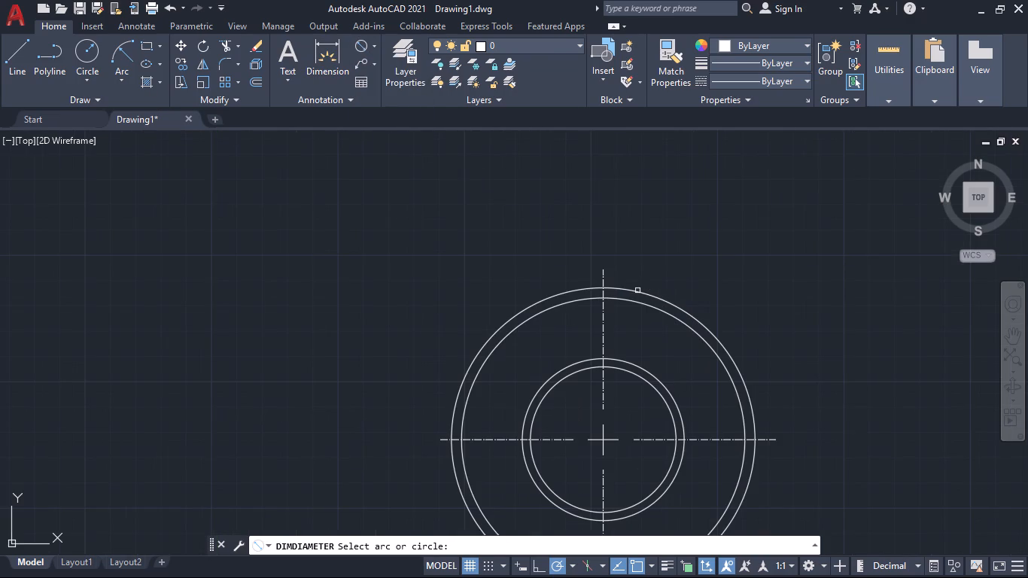
click(637, 291)
click(678, 236)
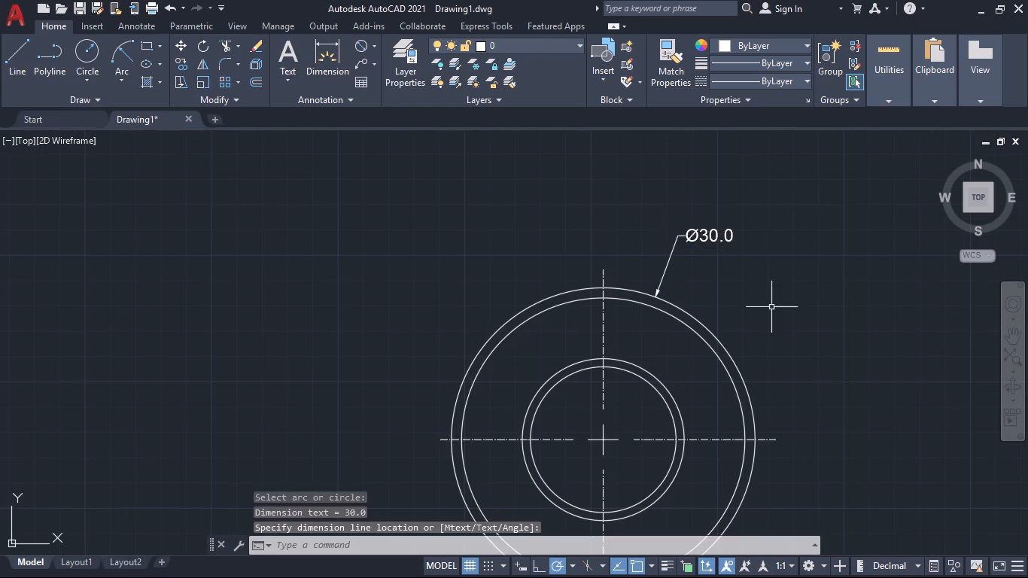
Hatch the head, collar, neck and rounded base bulge of the clean pawn copy with solid black fill, colour 0,0,0.
scroll(795, 320, down, 1)
middle_drag(859, 366, 637, 362)
scroll(634, 354, down, 2)
middle_drag(680, 394, 515, 349)
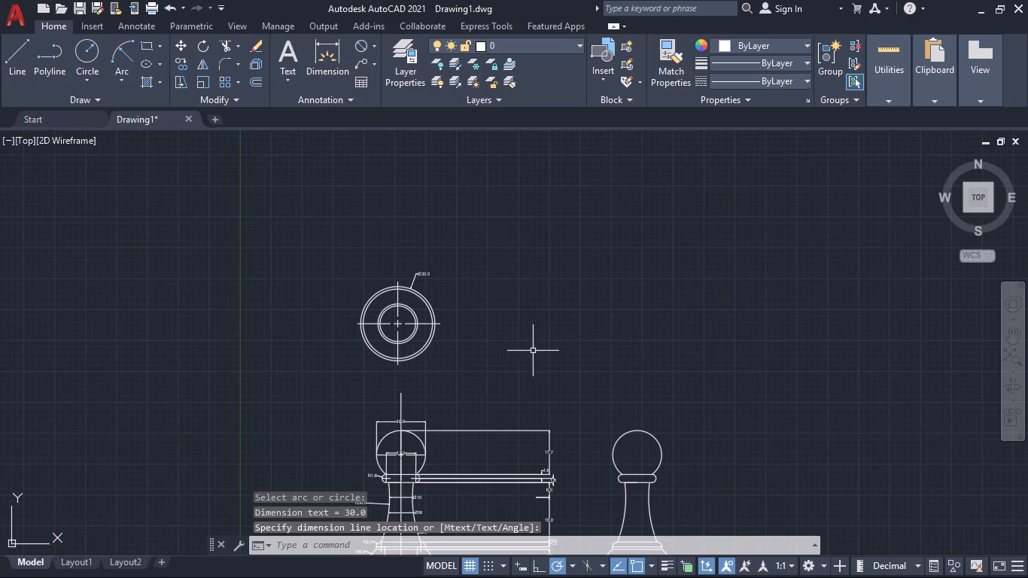
middle_drag(548, 367, 603, 310)
key(Escape)
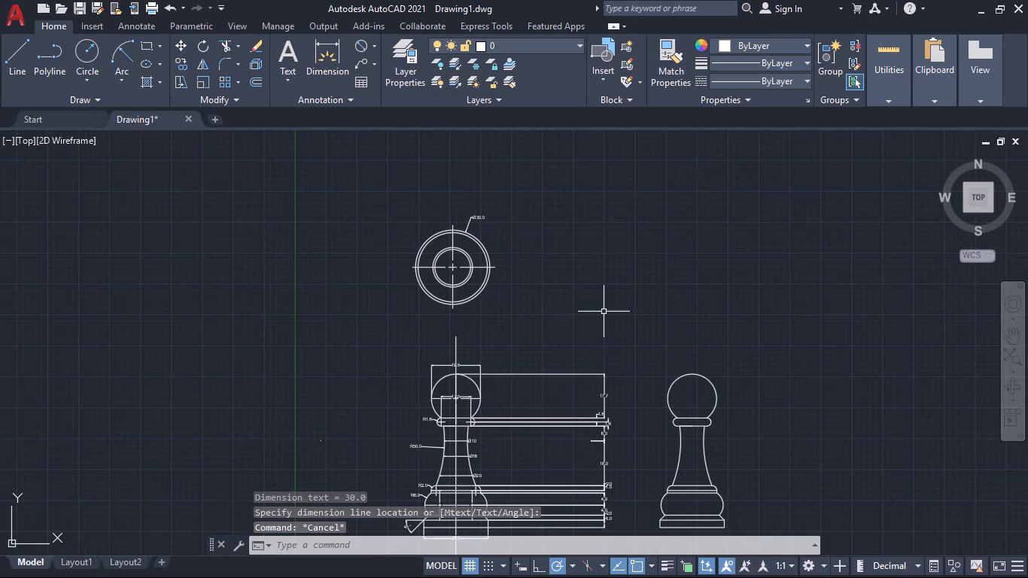
key(h)
key(Return)
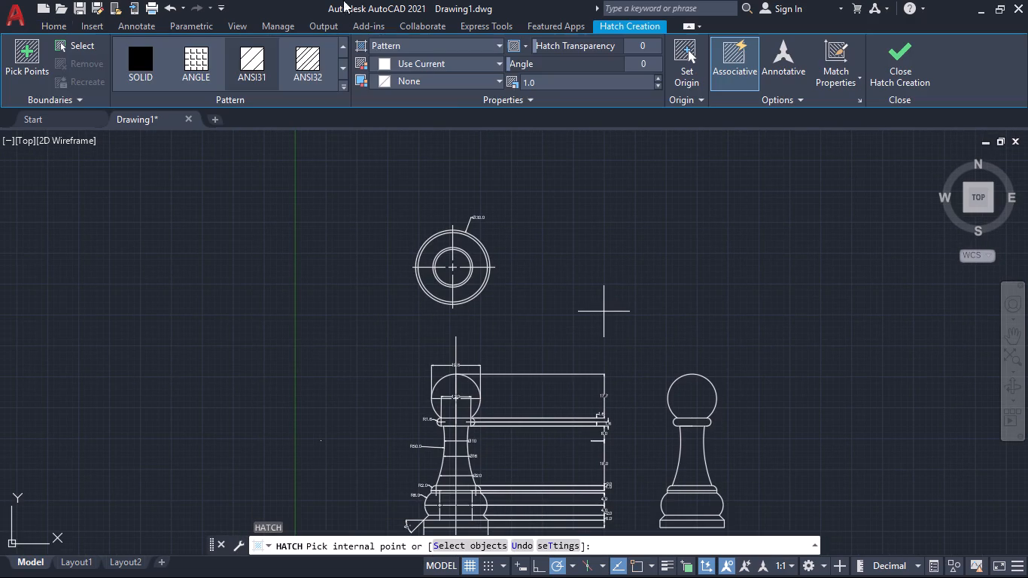
click(440, 44)
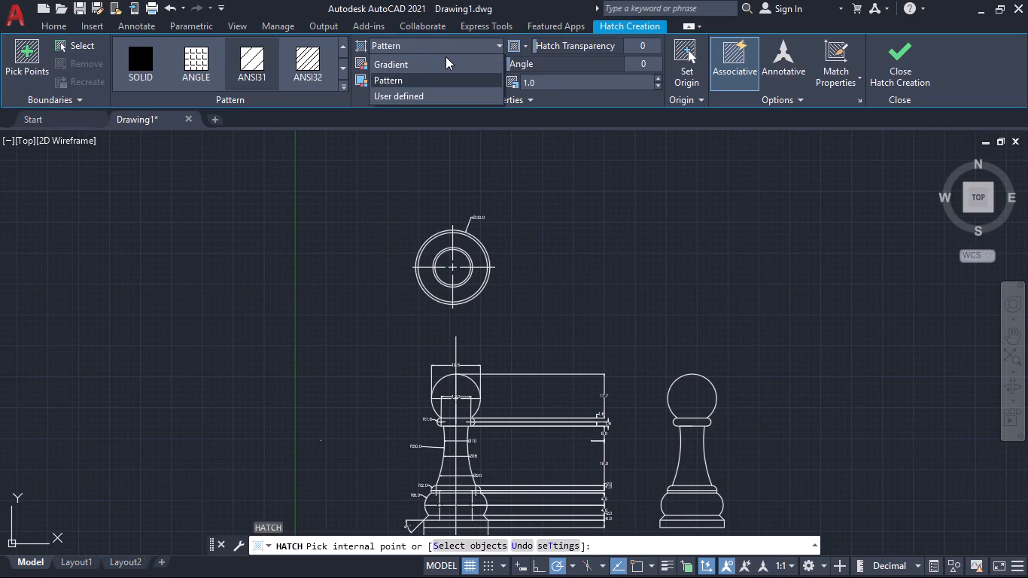
click(418, 64)
click(411, 65)
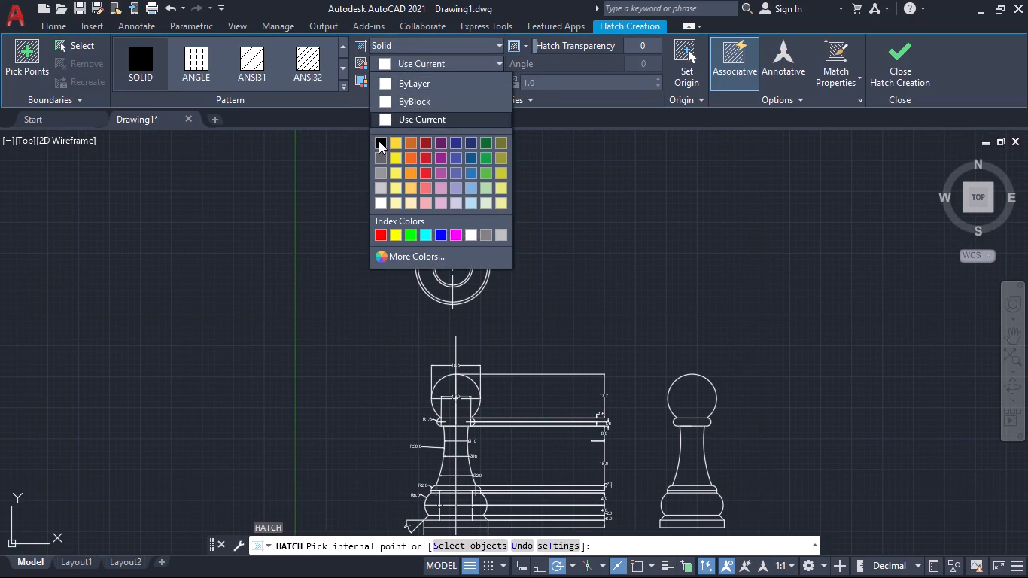
click(378, 141)
click(702, 409)
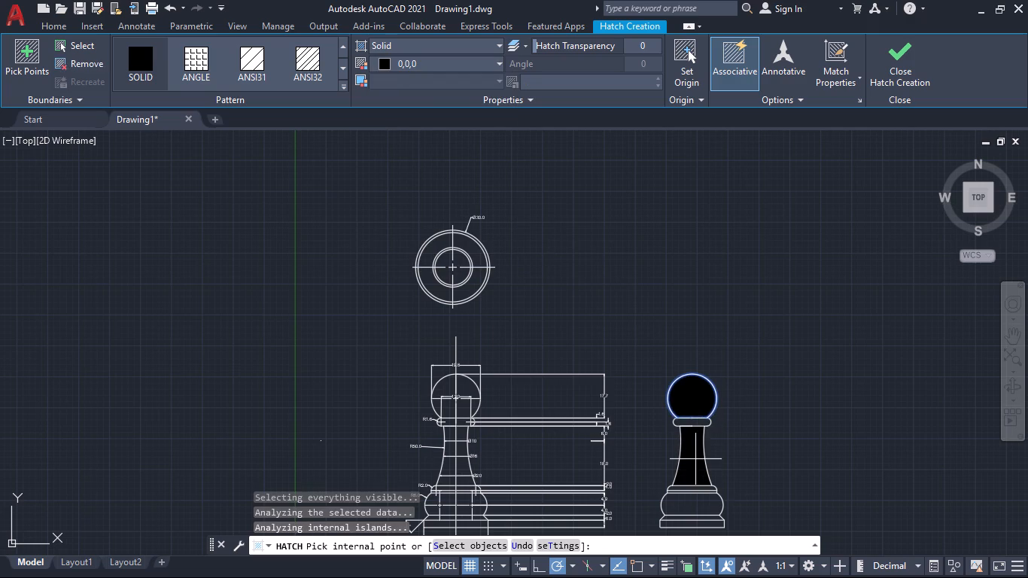
click(695, 459)
click(699, 503)
scroll(692, 429, up, 4)
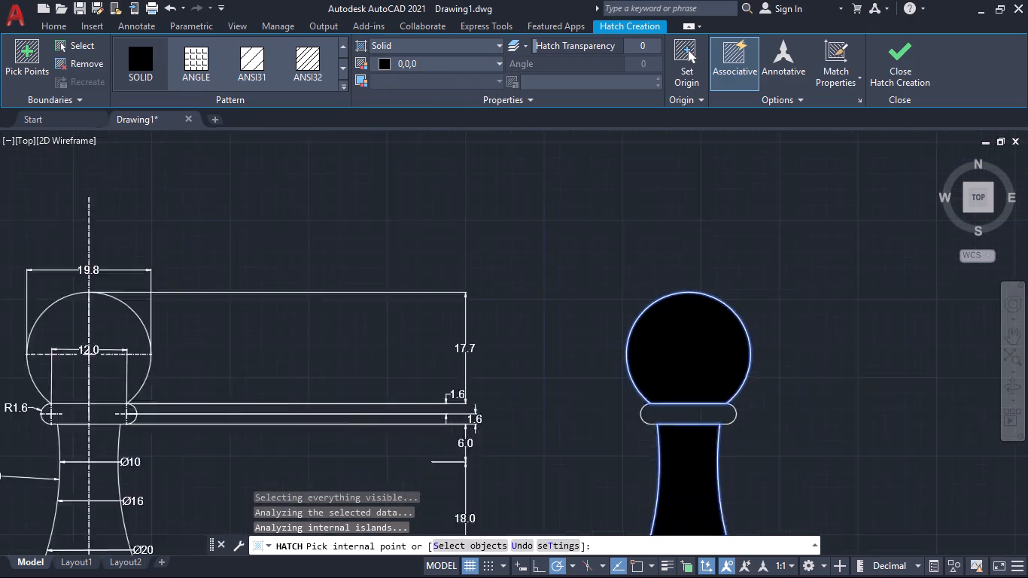
click(681, 397)
Extend the solid black hatch to the two thin bands above the bulge, the chamfered band and the bottom plinth, finishing the hatch.
scroll(692, 476, down, 4)
middle_drag(820, 500, 734, 239)
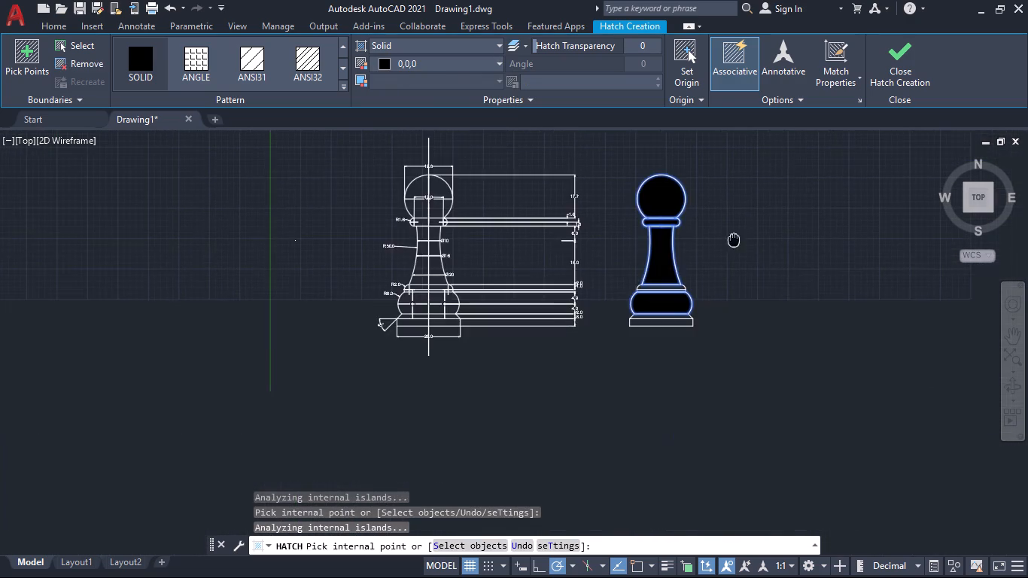
scroll(673, 306, up, 3)
click(649, 241)
click(645, 226)
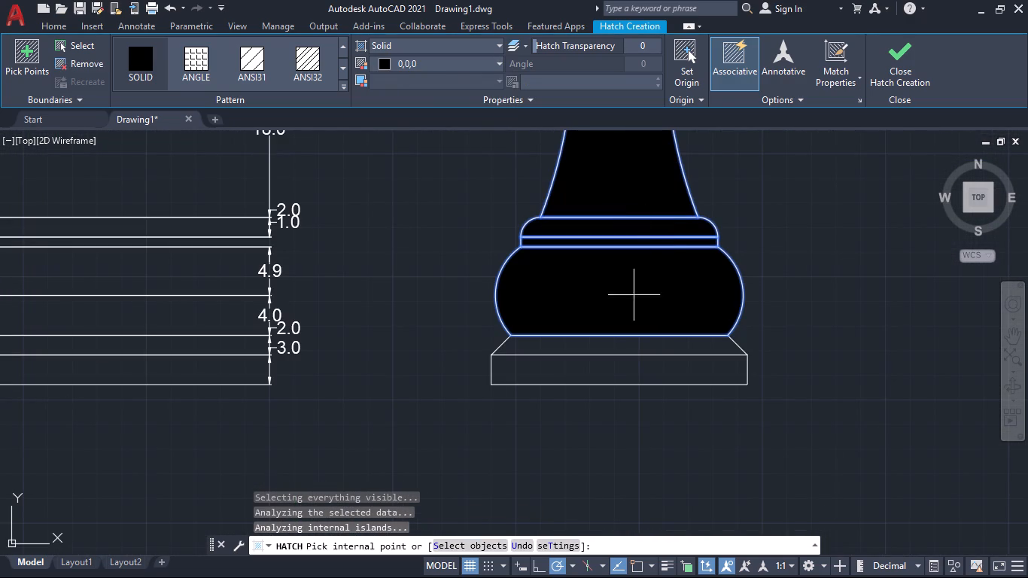
click(625, 354)
click(630, 369)
scroll(793, 327, down, 2)
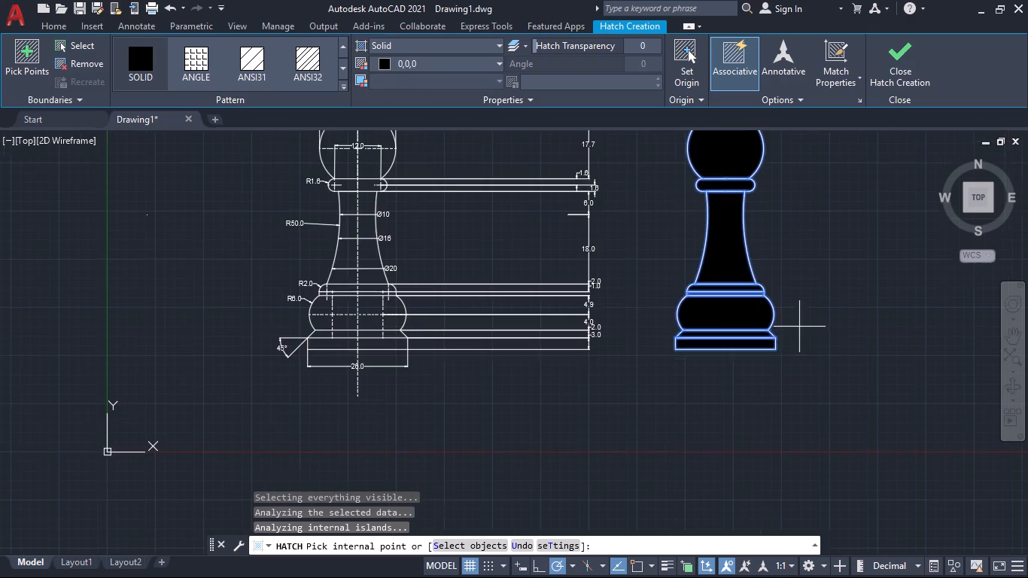
middle_drag(810, 323, 758, 423)
key(Return)
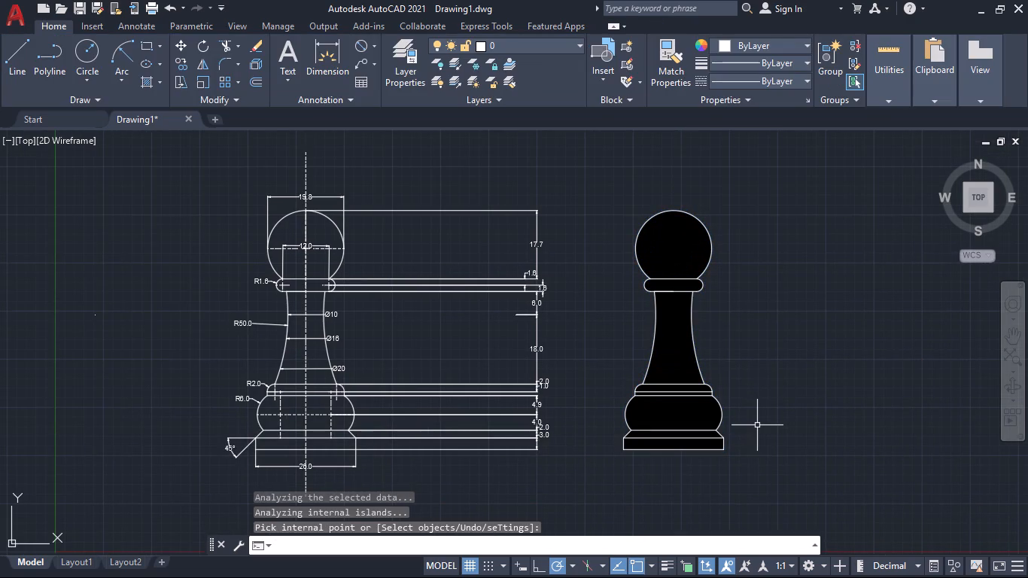
Inspect the finished drawing, checking the dimensioned profile's base details, the top view and the filled pawn copy.
scroll(774, 475, down, 2)
middle_drag(812, 480, 745, 441)
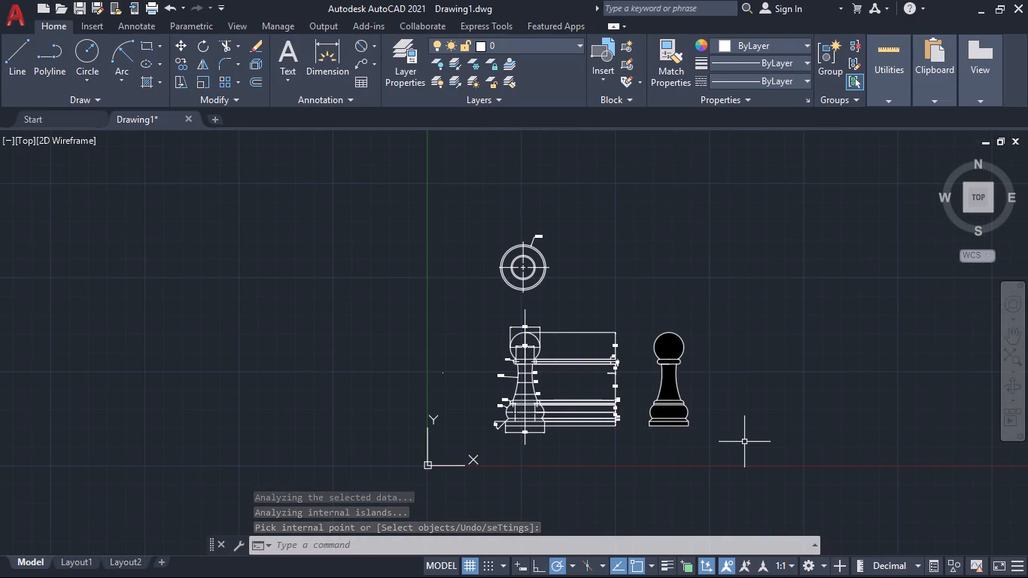
middle_drag(759, 412, 759, 412)
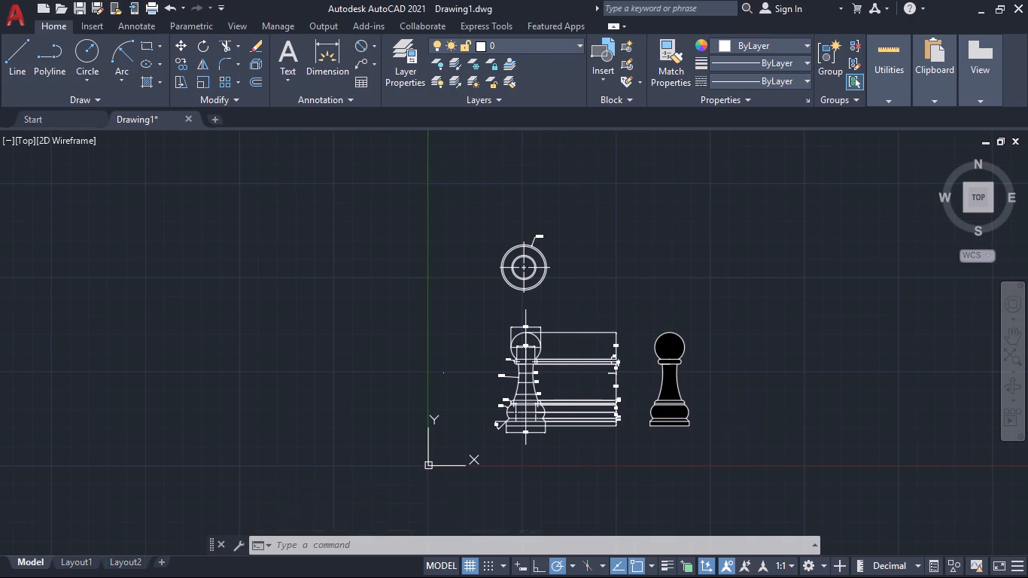
middle_drag(759, 412, 807, 413)
scroll(622, 364, up, 1)
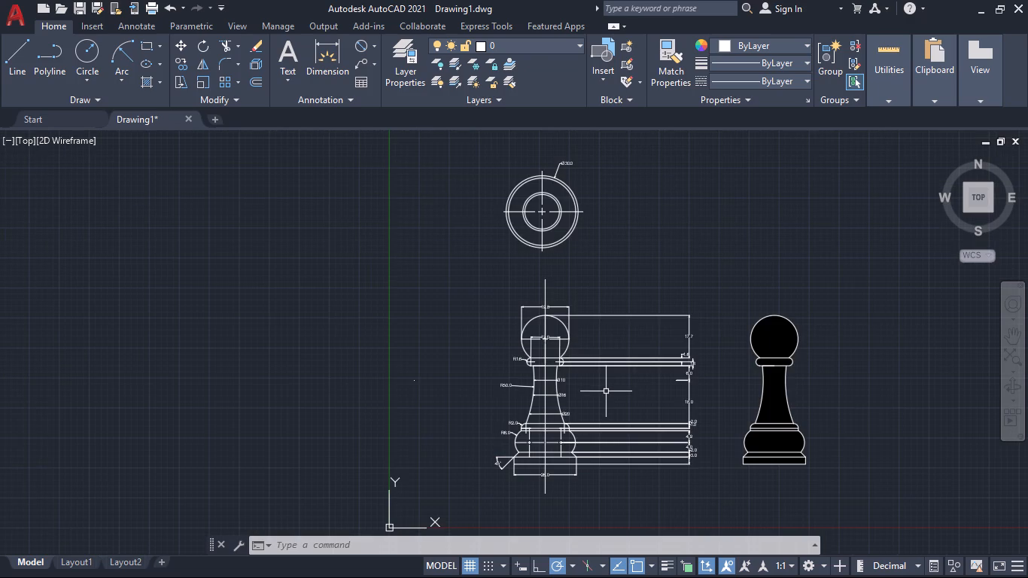
middle_drag(597, 396, 622, 366)
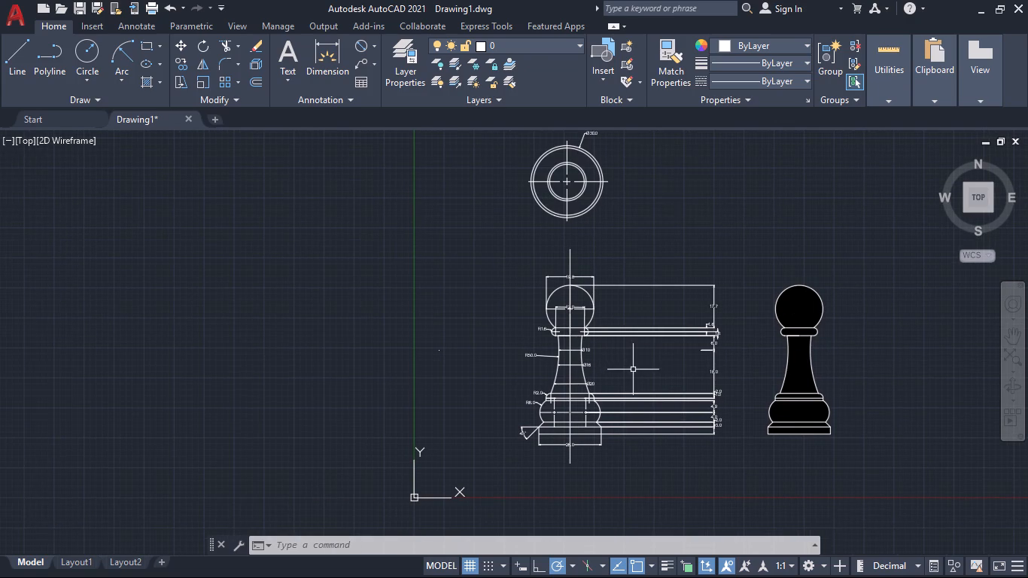
middle_drag(633, 370, 580, 326)
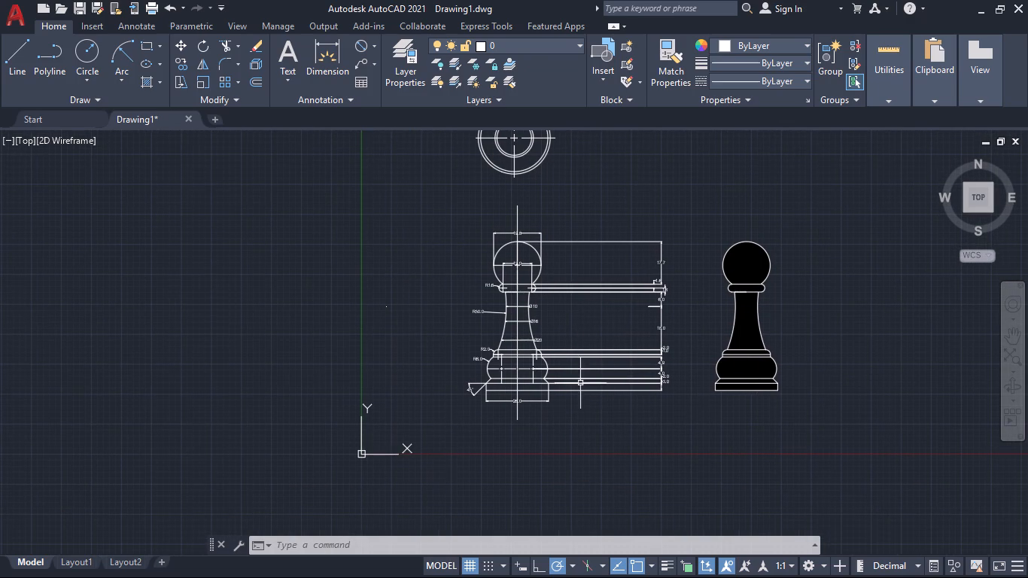
middle_drag(626, 431, 689, 409)
scroll(585, 349, up, 3)
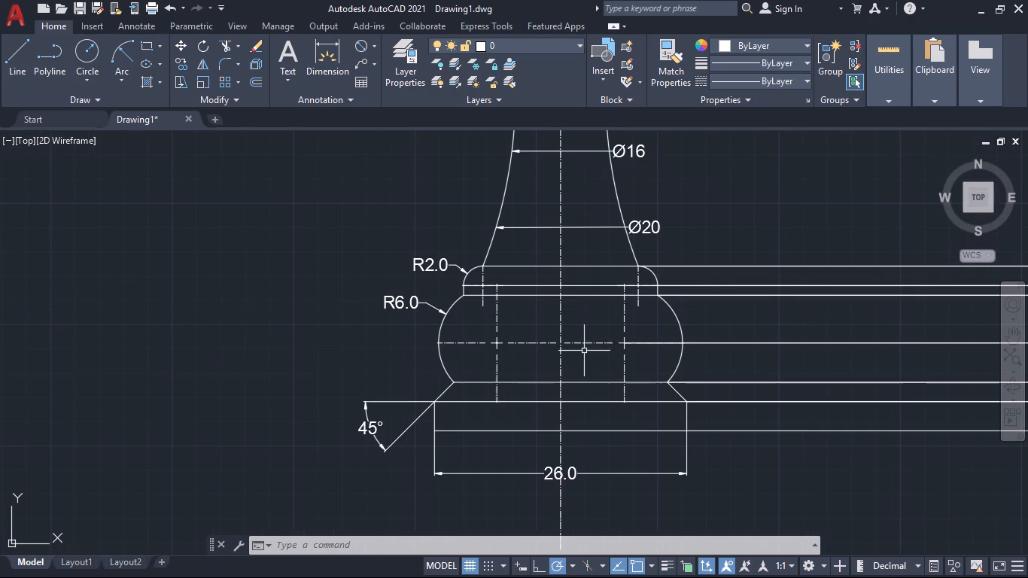
middle_drag(582, 358, 561, 329)
middle_drag(561, 329, 521, 282)
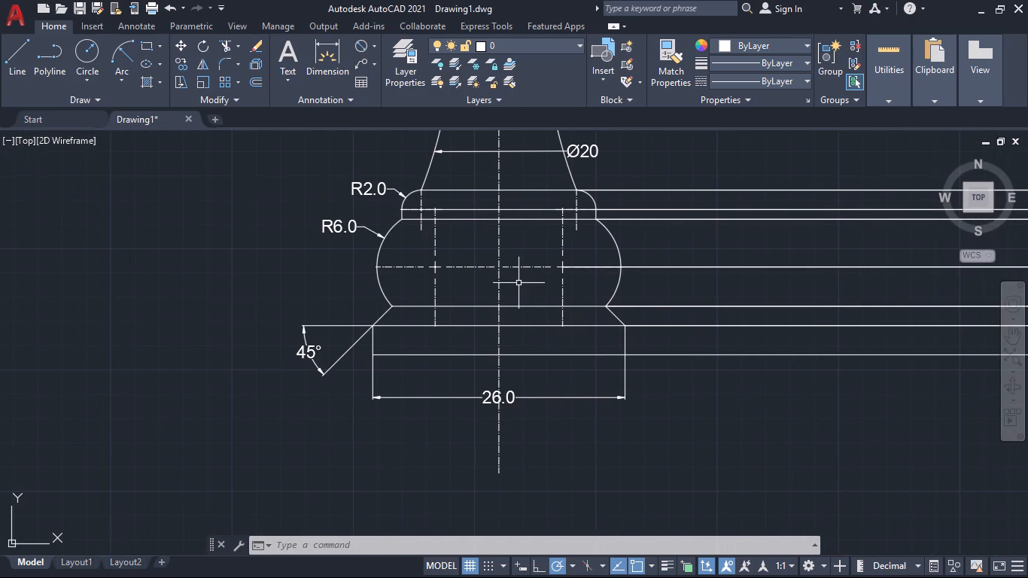
scroll(458, 288, up, 1)
middle_drag(458, 287, 405, 281)
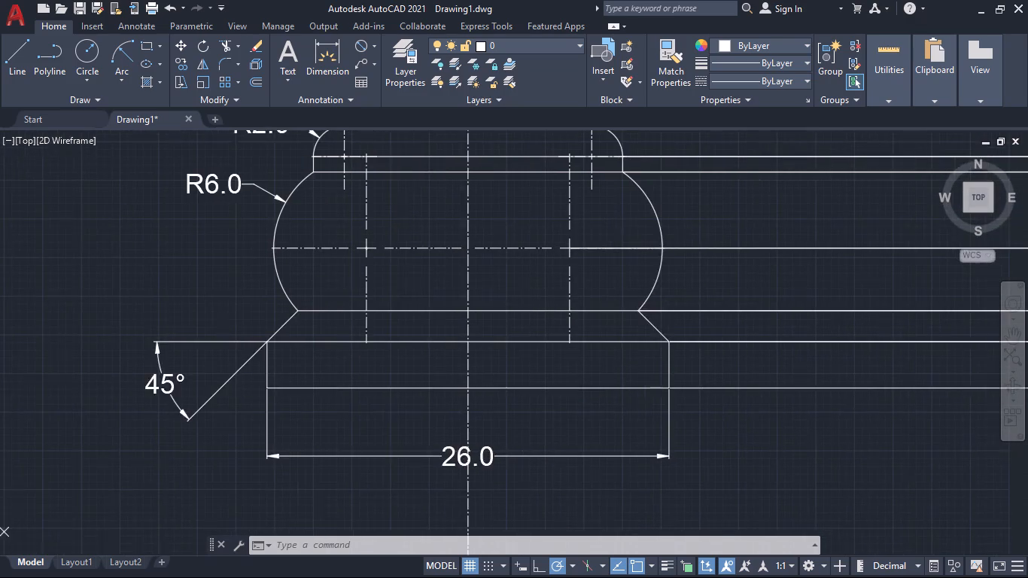
middle_drag(405, 281, 403, 281)
scroll(579, 325, down, 1)
middle_drag(775, 424, 567, 417)
scroll(710, 421, down, 1)
middle_drag(777, 441, 579, 436)
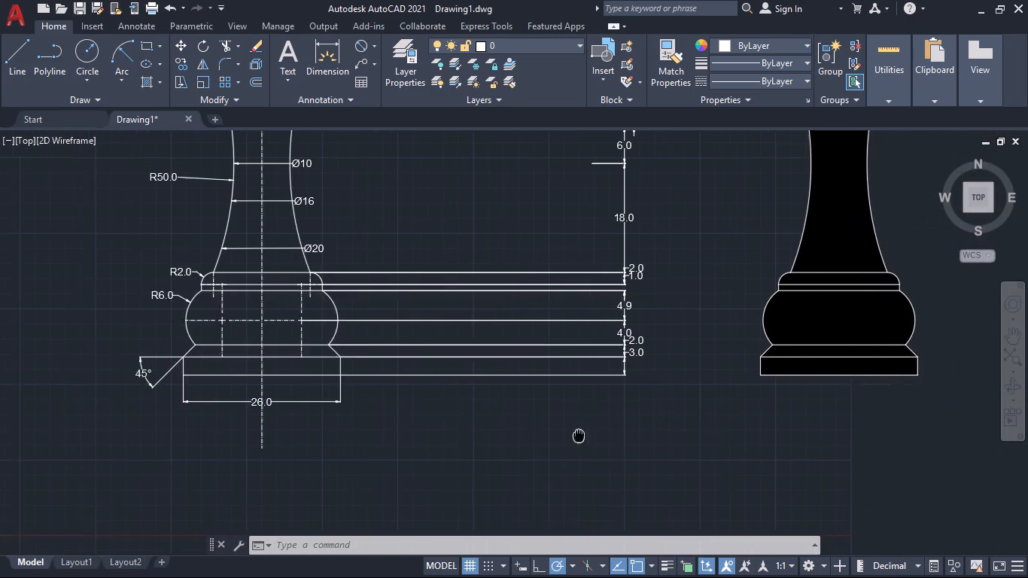
middle_drag(579, 436, 577, 436)
scroll(762, 441, down, 1)
middle_drag(767, 443, 770, 476)
scroll(758, 446, down, 1)
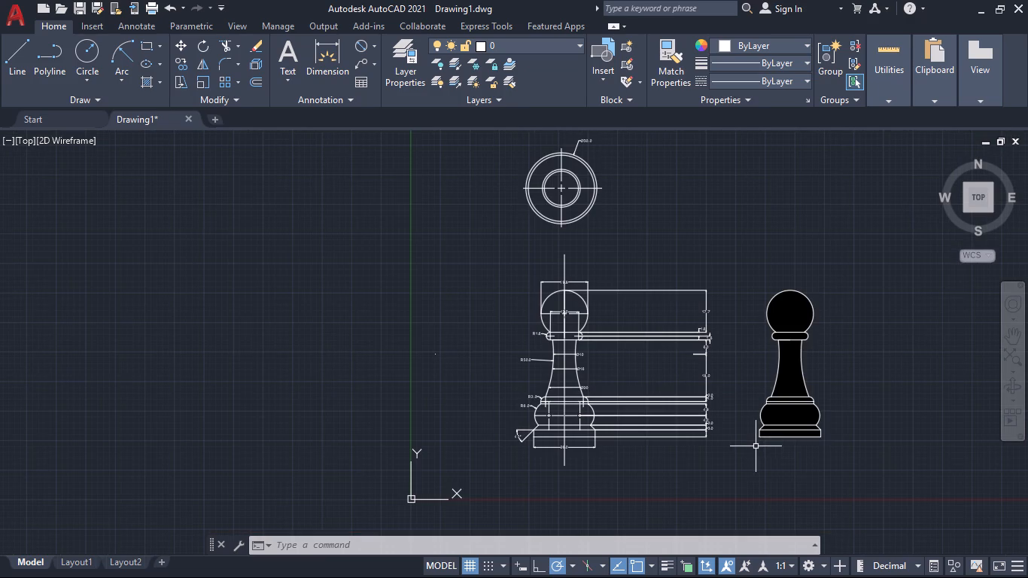
Save the drawing in the Documents folder under the file name Pawn.
key(ctrl+s)
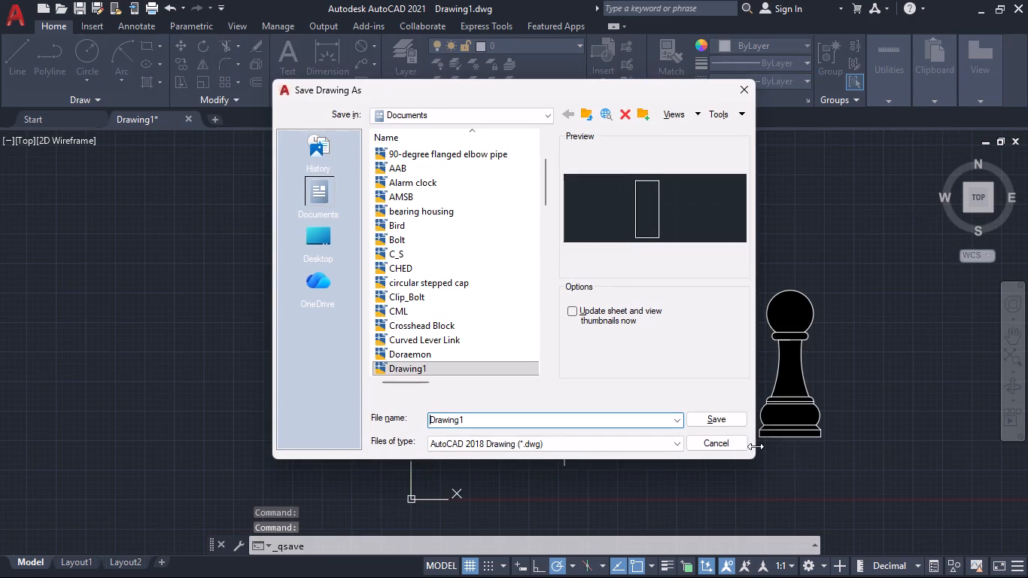
key(ctrl+a)
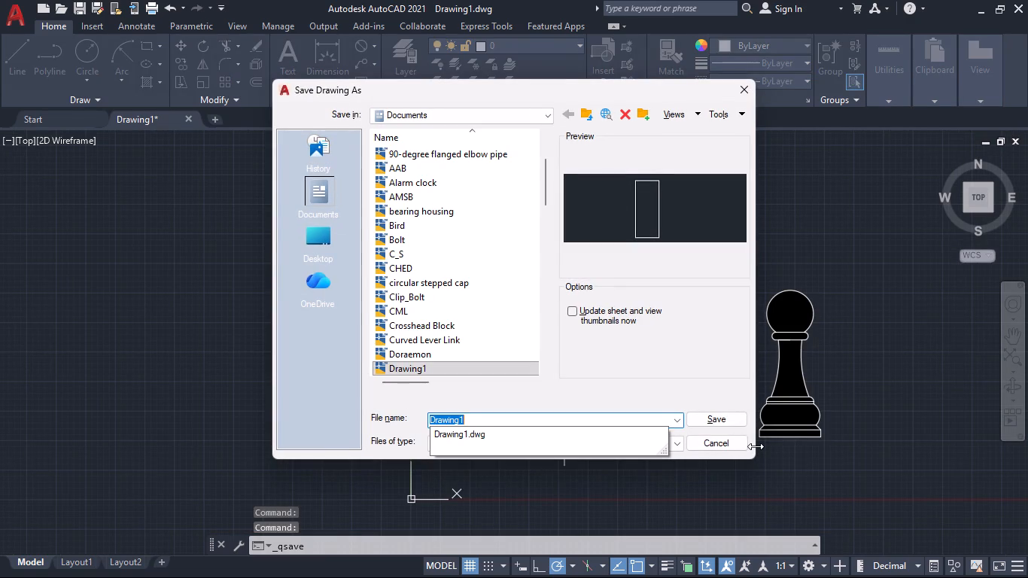
text(Pawn)
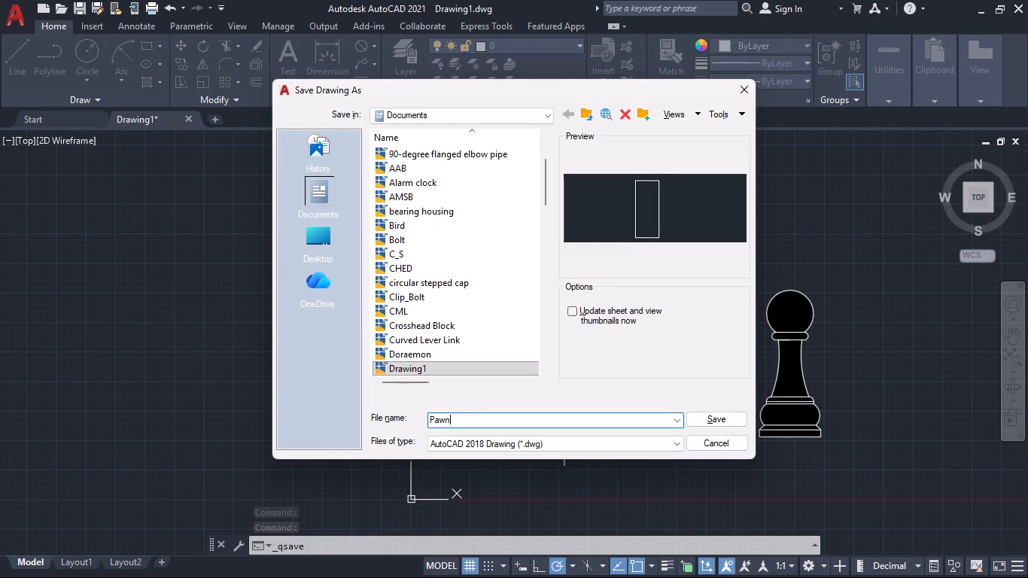
click(725, 421)
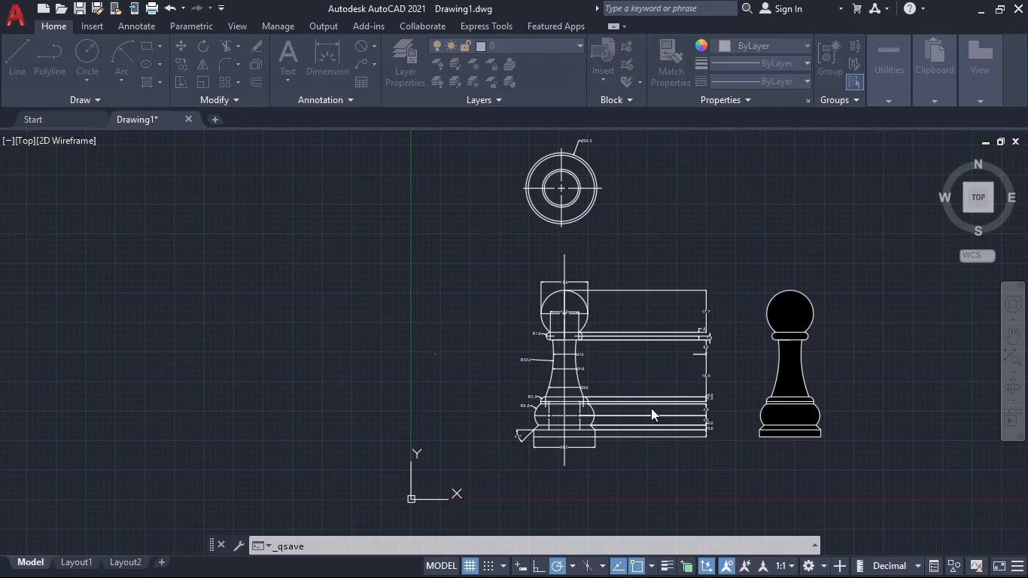
Switch to the WhatsApp window in Google Chrome.
key(alt+Tab)
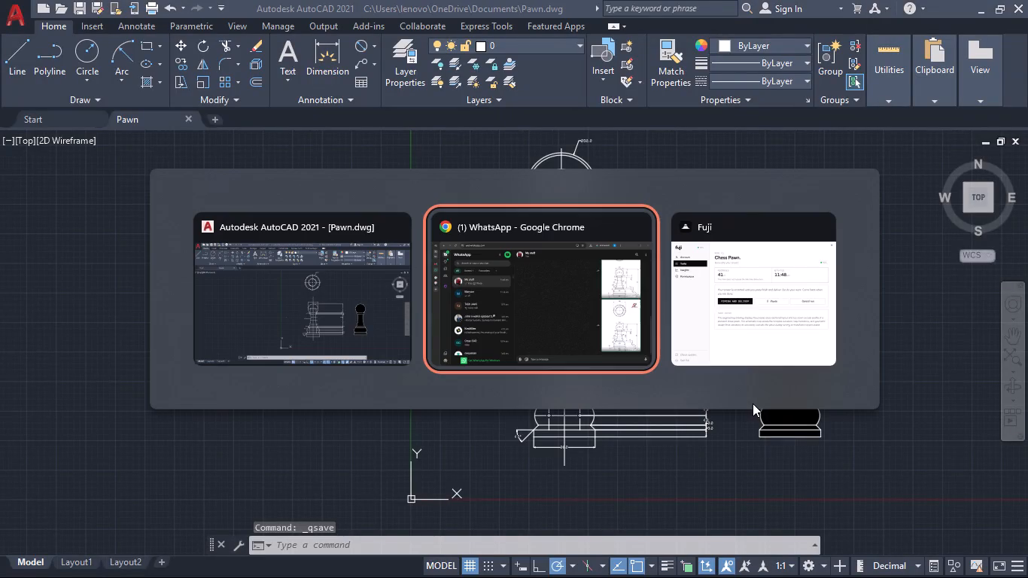